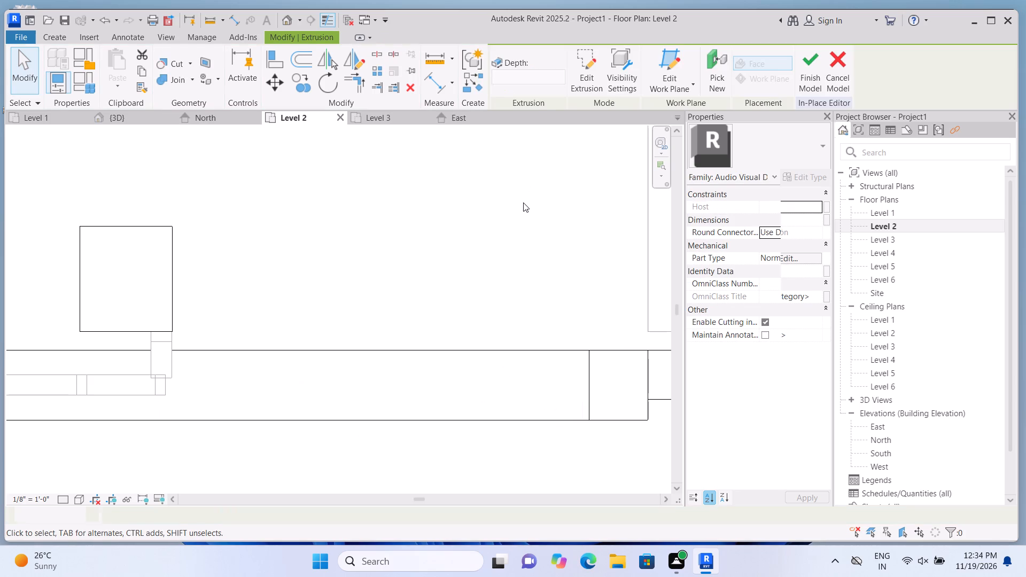
# Start a new solid extrusion with the long horizontal solid's face picked as work plane, ready to sketch a rectangular profile.
pyautogui.click(73, 39)
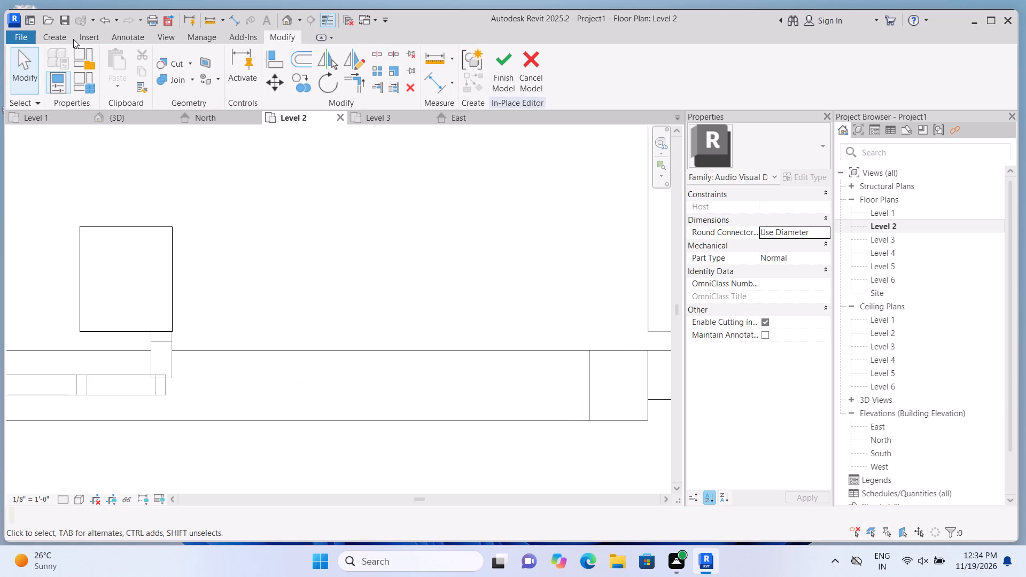
pyautogui.click(42, 42)
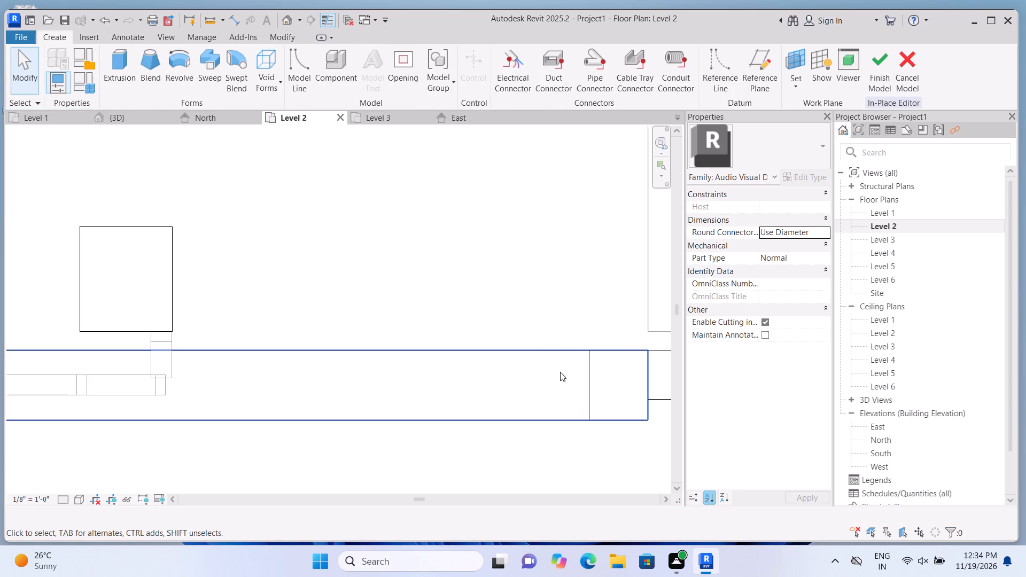
pyautogui.click(126, 73)
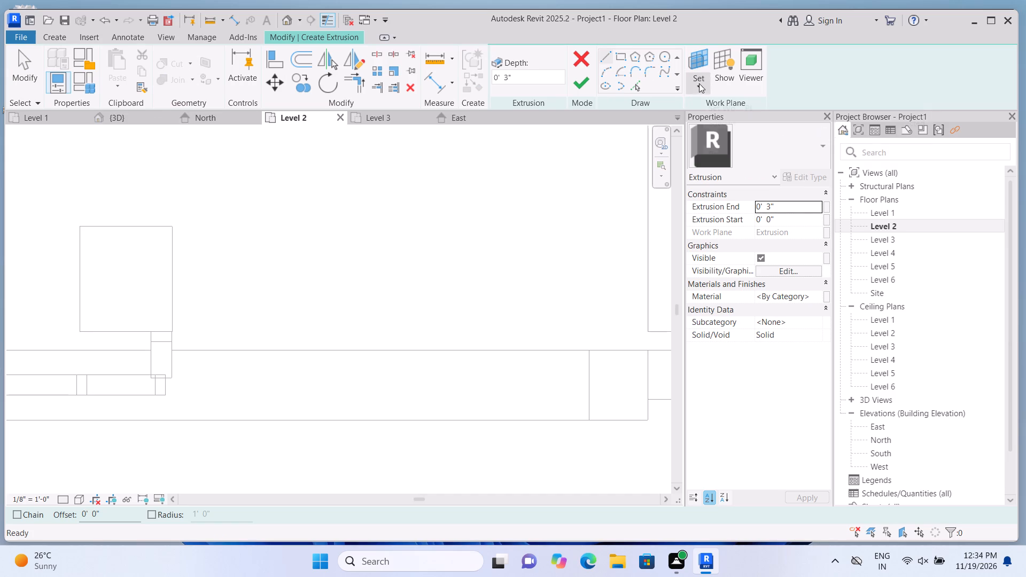
pyautogui.click(699, 84)
pyautogui.click(711, 130)
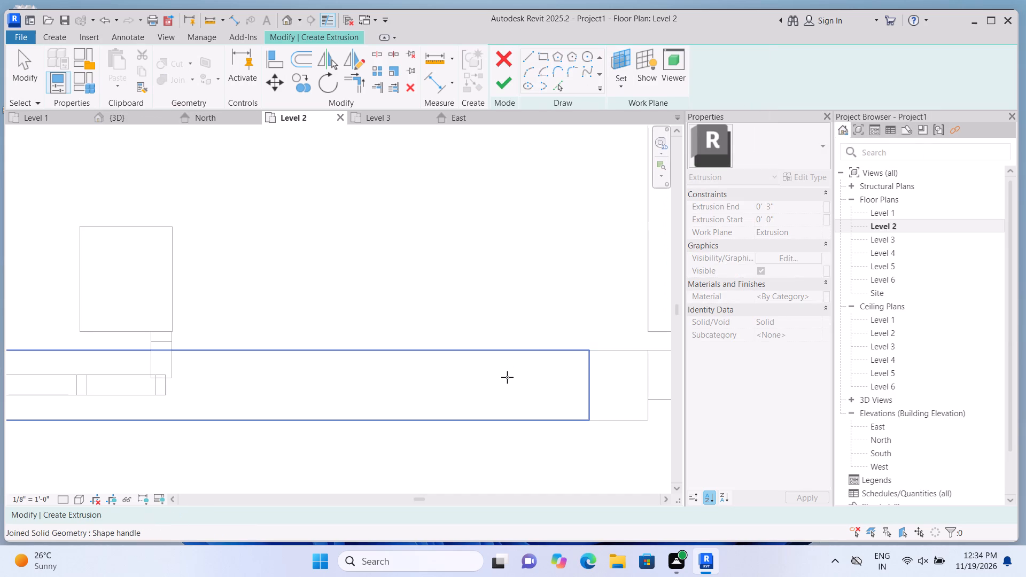
pyautogui.click(507, 383)
pyautogui.click(622, 54)
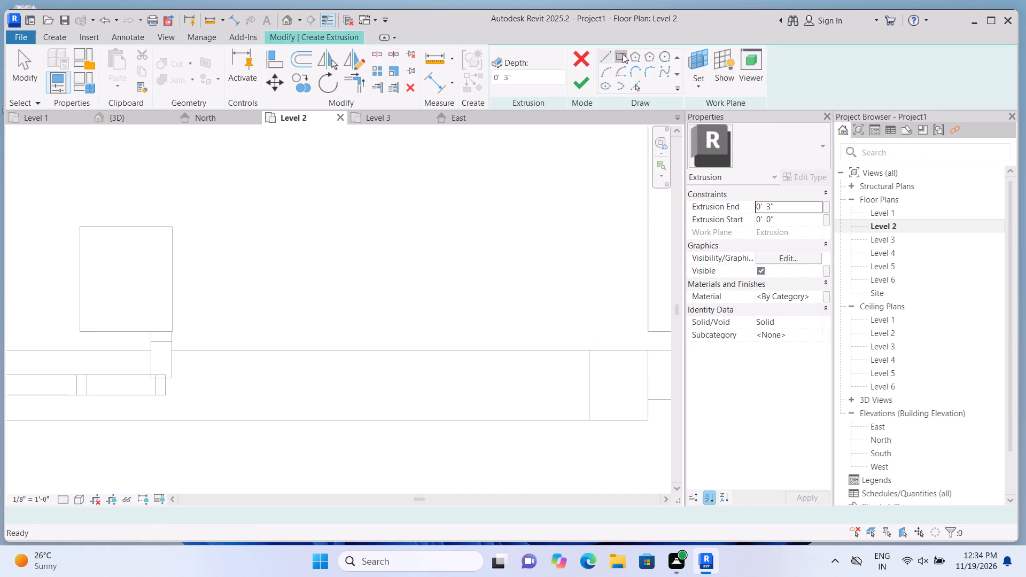
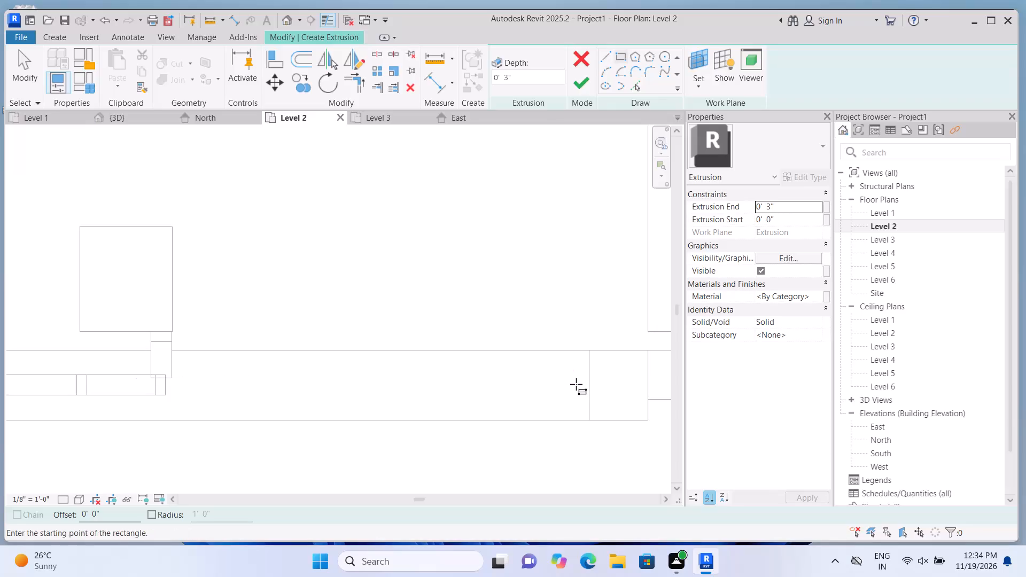
# Sketch six aligned rectangles, each about 5 inches wide and 4 inches high, spaced westward along the long solid from its east end.
pyautogui.click(580, 384)
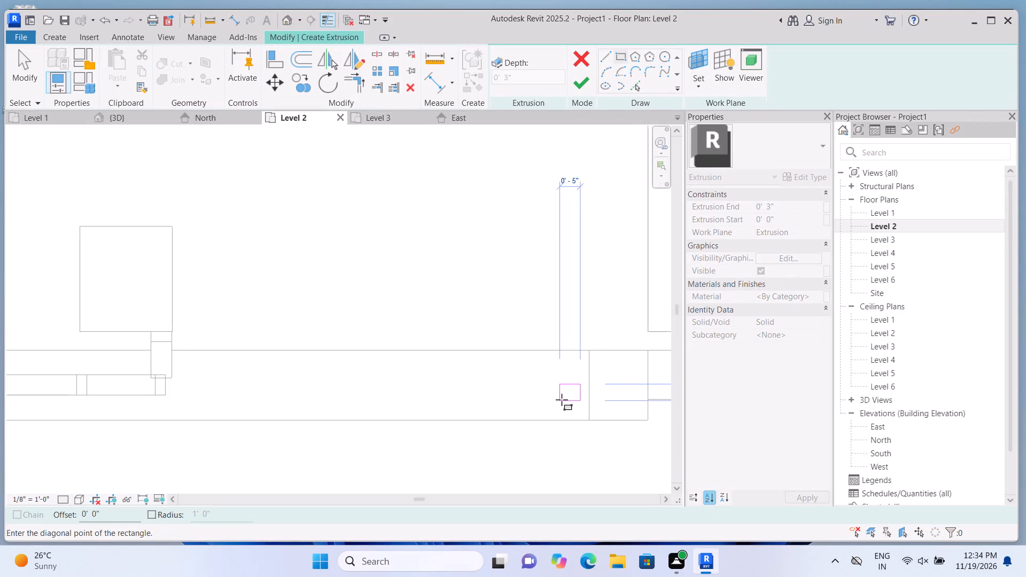
pyautogui.click(562, 400)
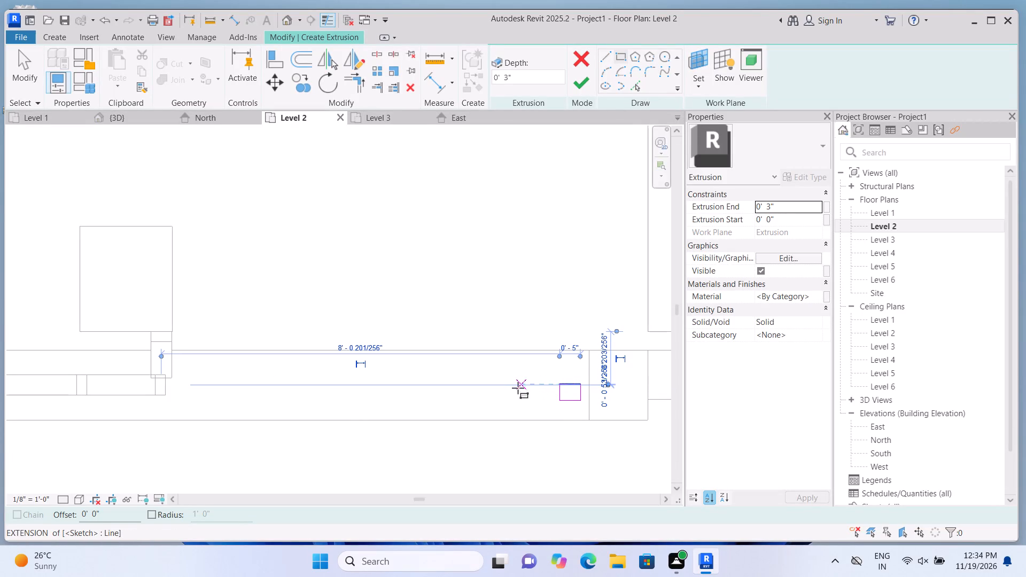
pyautogui.click(528, 385)
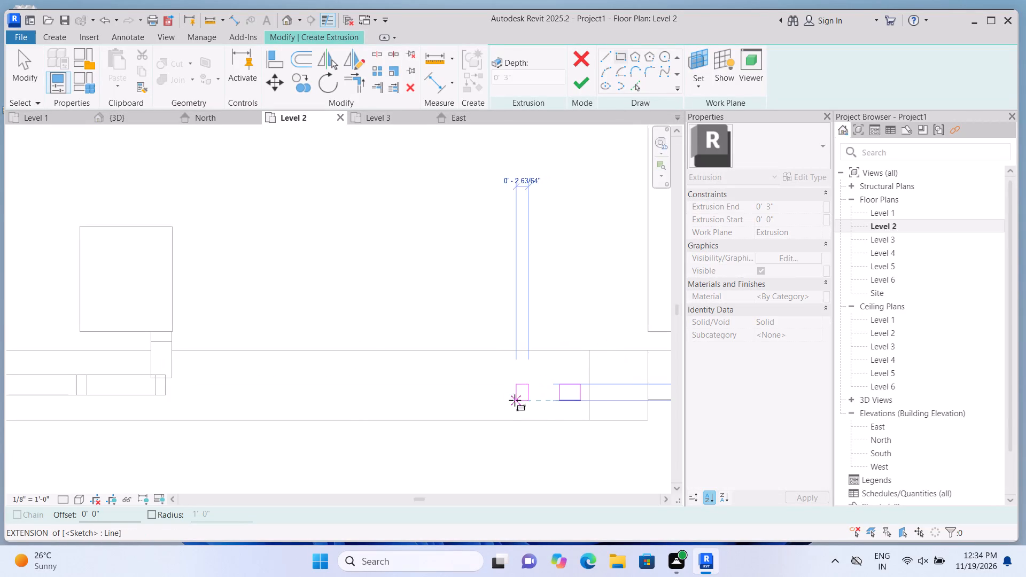
pyautogui.click(507, 399)
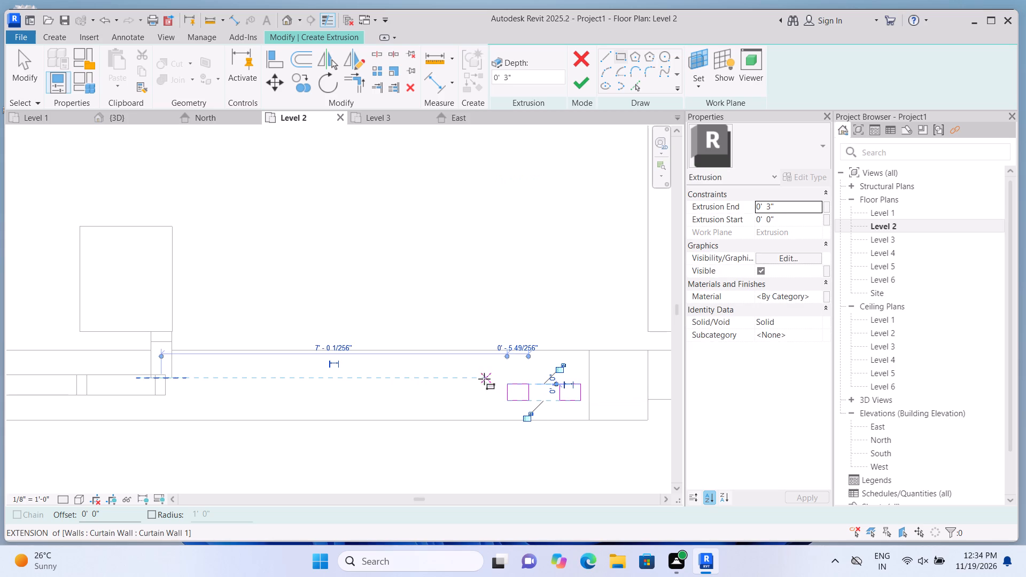
pyautogui.click(483, 384)
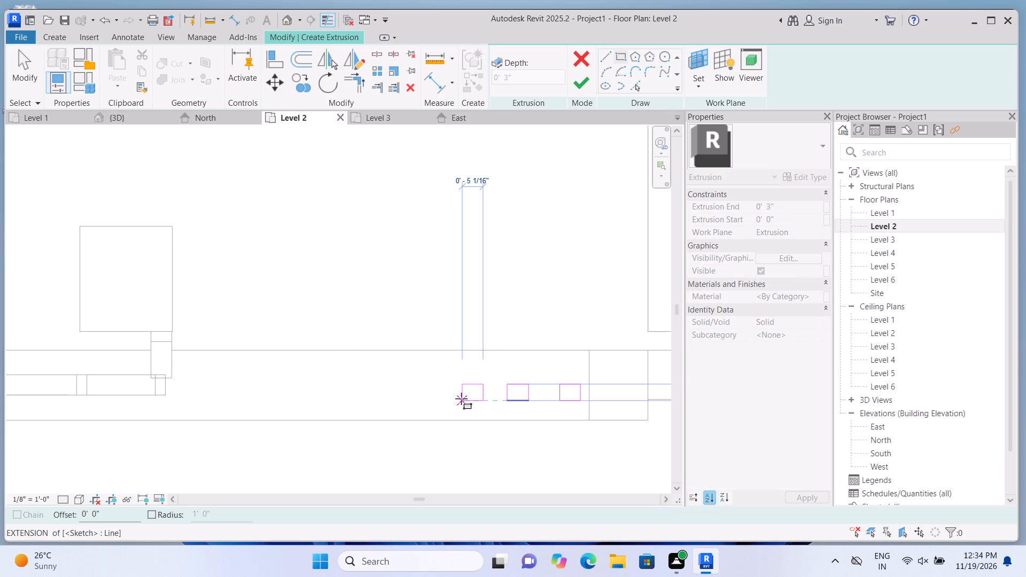
pyautogui.click(461, 399)
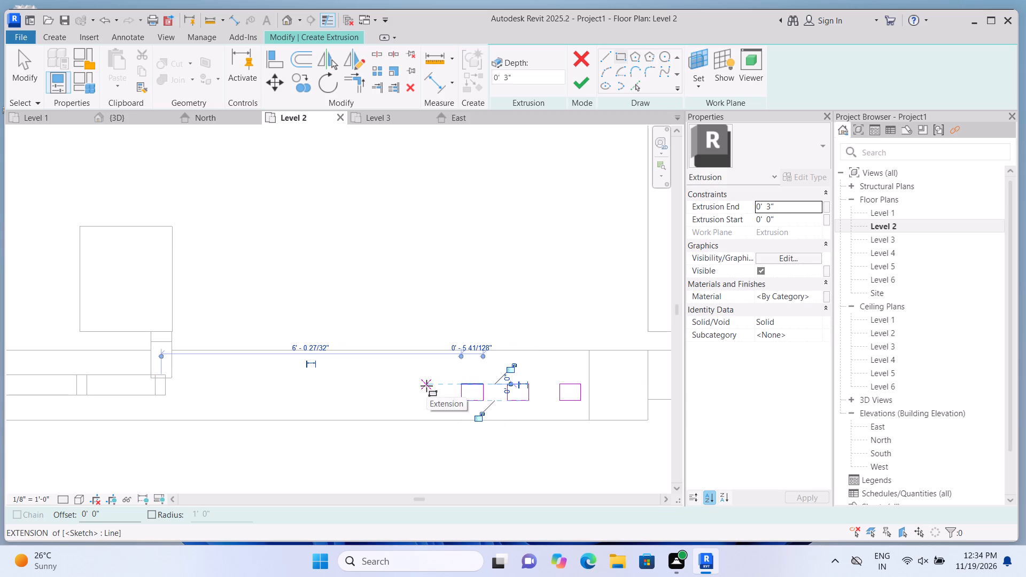
pyautogui.click(426, 385)
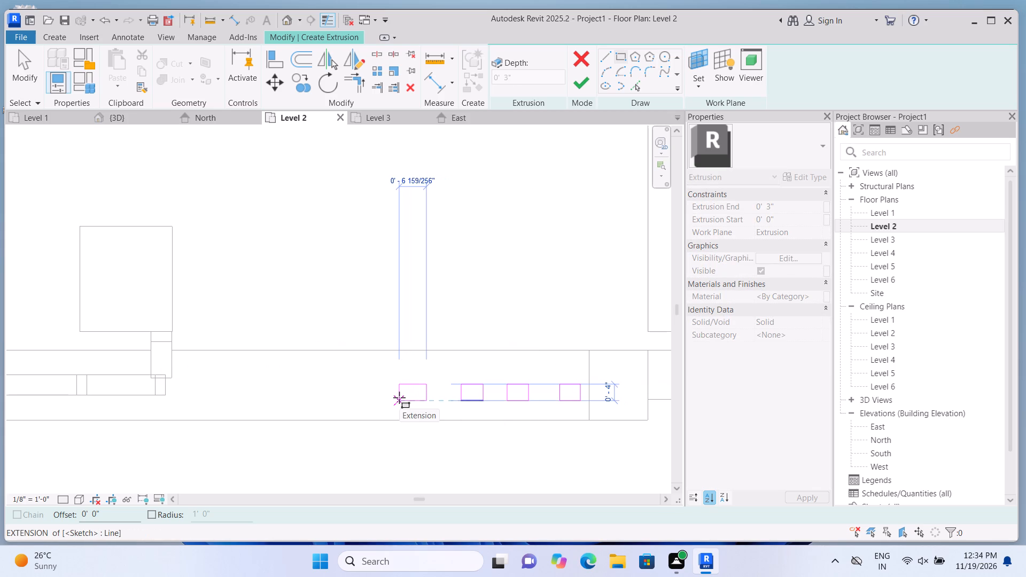
pyautogui.press('Escape')
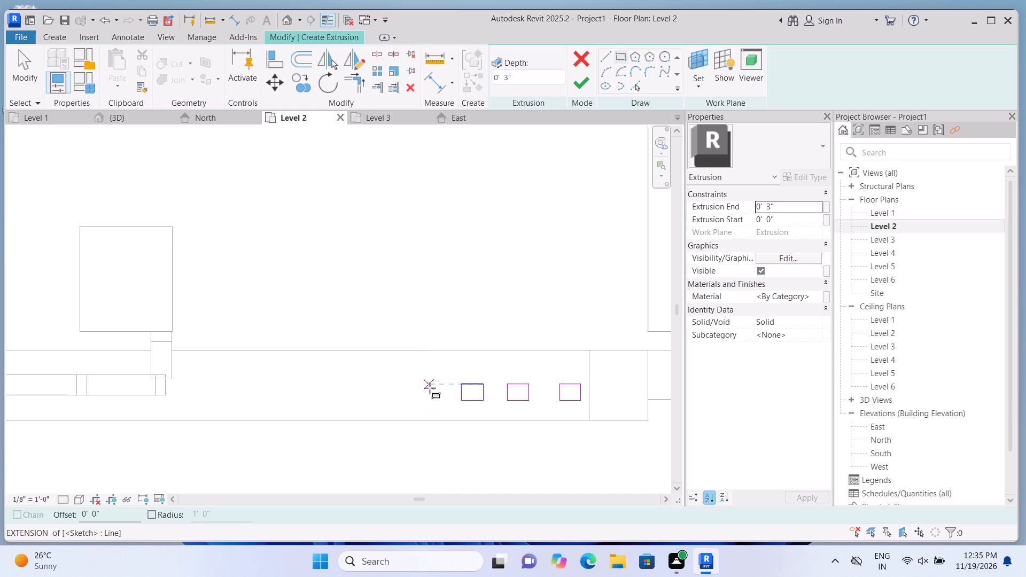
pyautogui.click(433, 387)
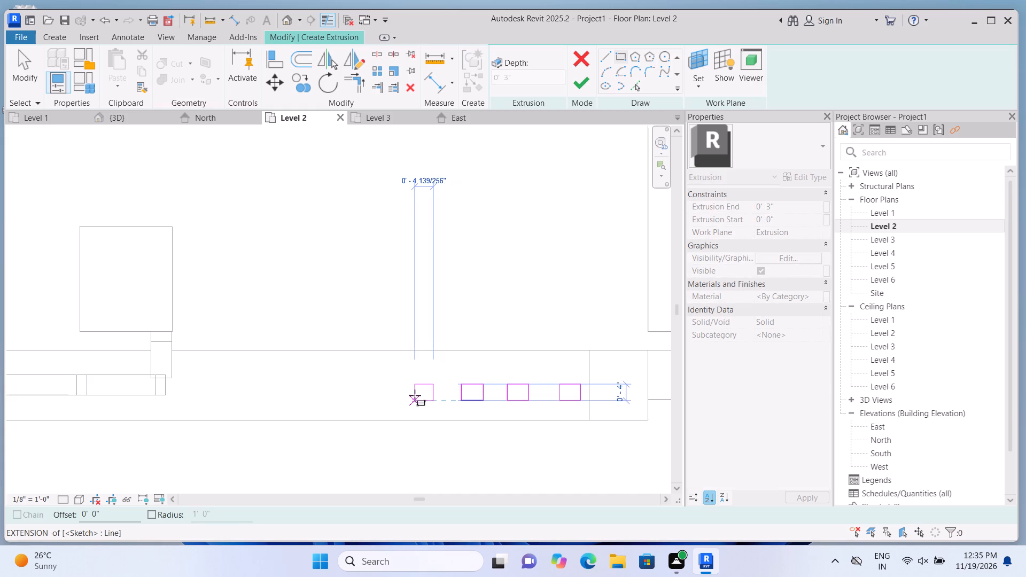
pyautogui.click(412, 395)
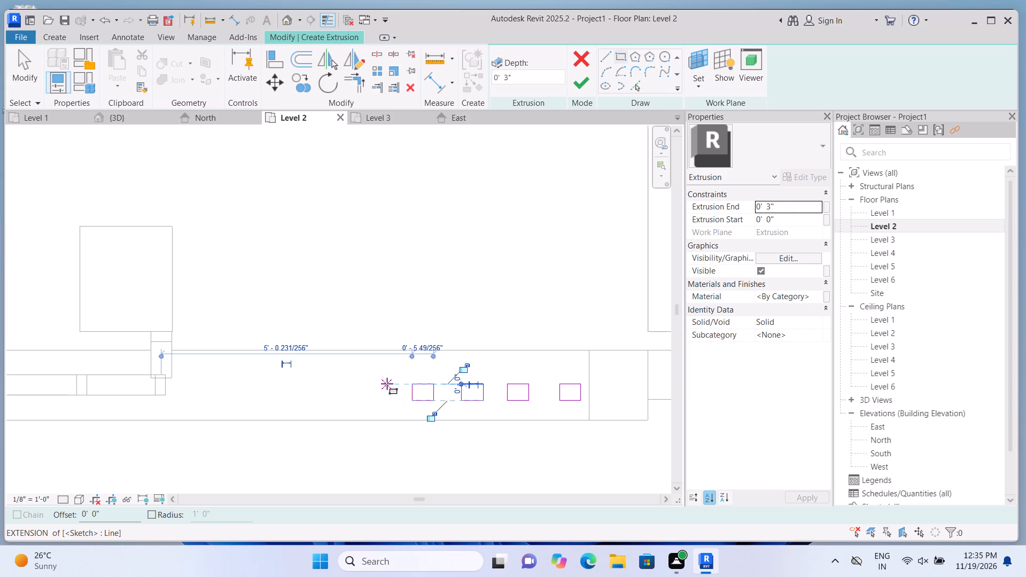
pyautogui.click(387, 384)
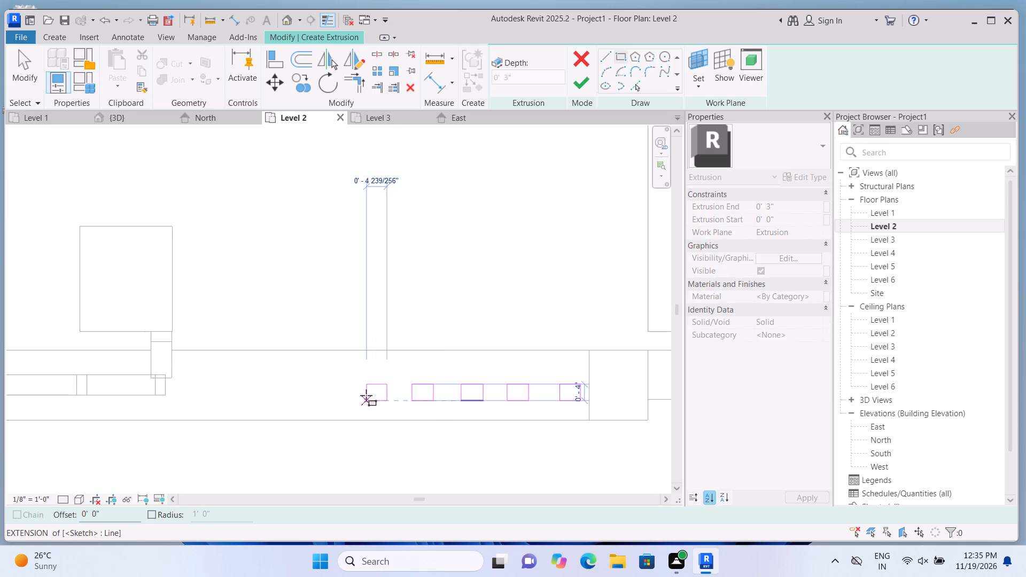
pyautogui.click(365, 400)
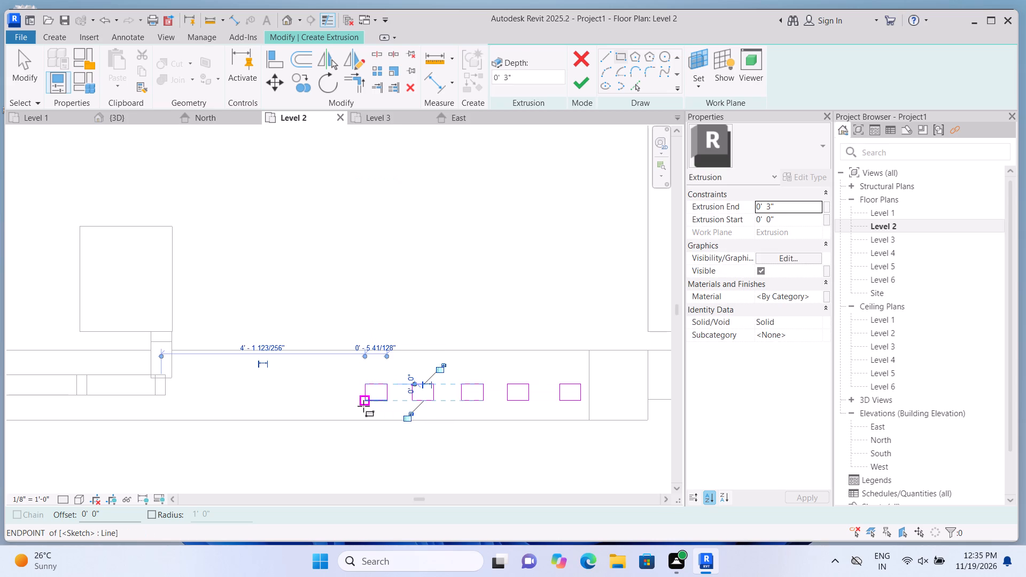
pyautogui.click(338, 383)
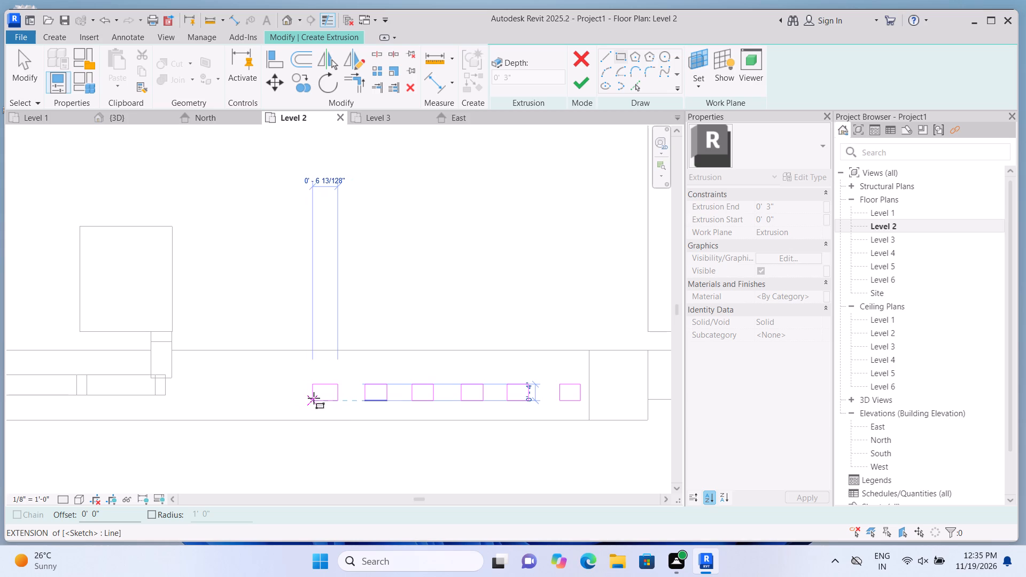
pyautogui.click(315, 398)
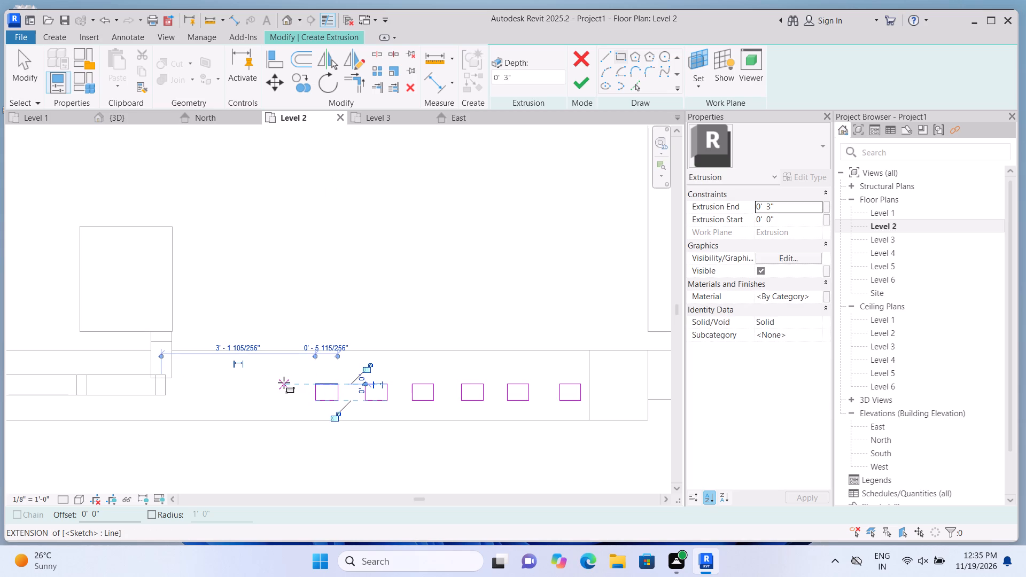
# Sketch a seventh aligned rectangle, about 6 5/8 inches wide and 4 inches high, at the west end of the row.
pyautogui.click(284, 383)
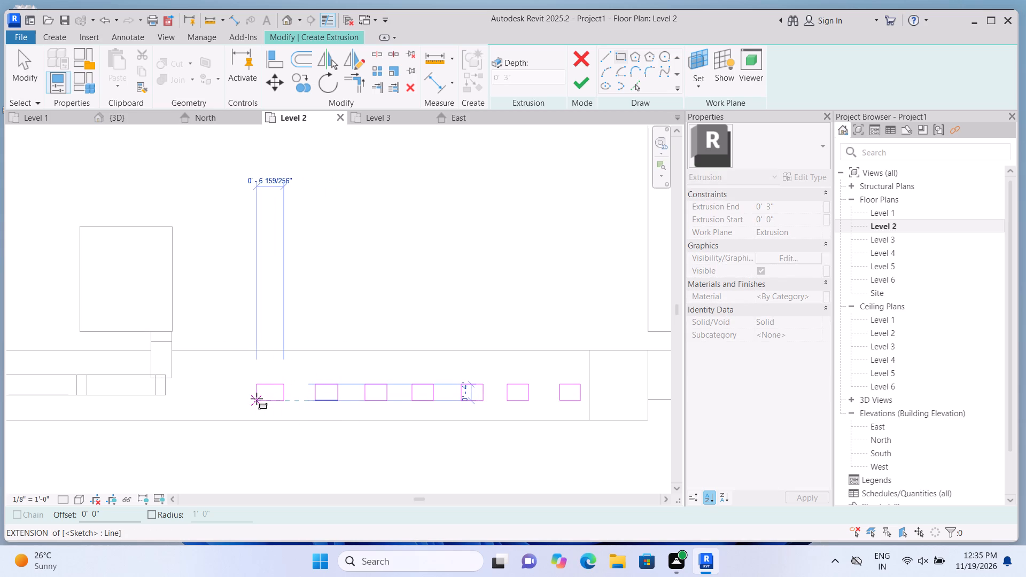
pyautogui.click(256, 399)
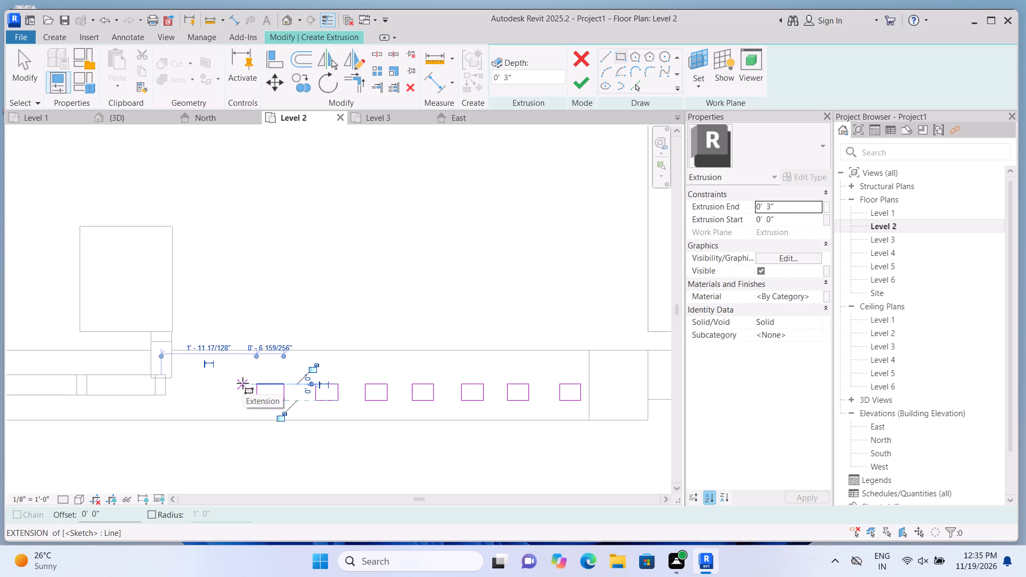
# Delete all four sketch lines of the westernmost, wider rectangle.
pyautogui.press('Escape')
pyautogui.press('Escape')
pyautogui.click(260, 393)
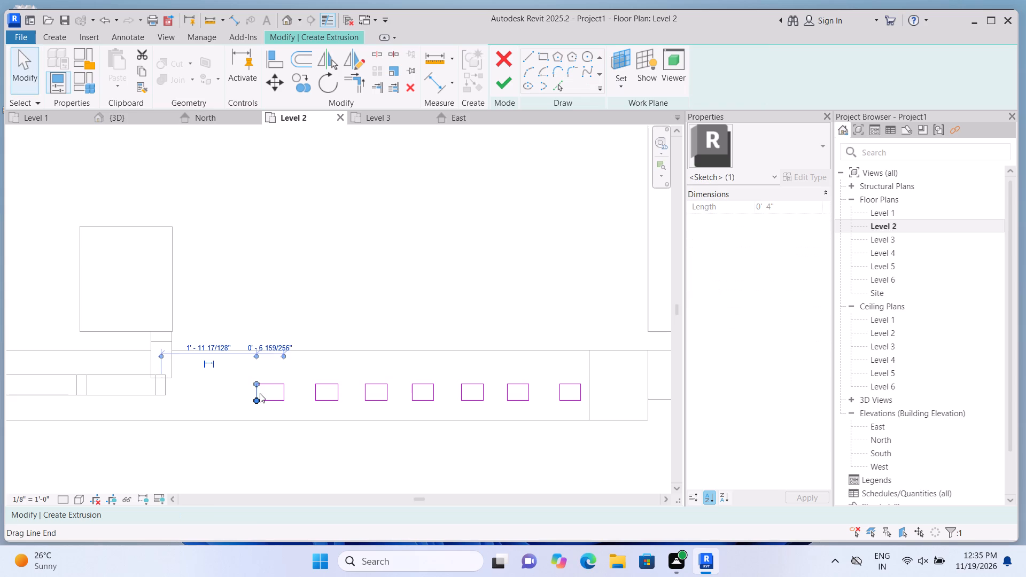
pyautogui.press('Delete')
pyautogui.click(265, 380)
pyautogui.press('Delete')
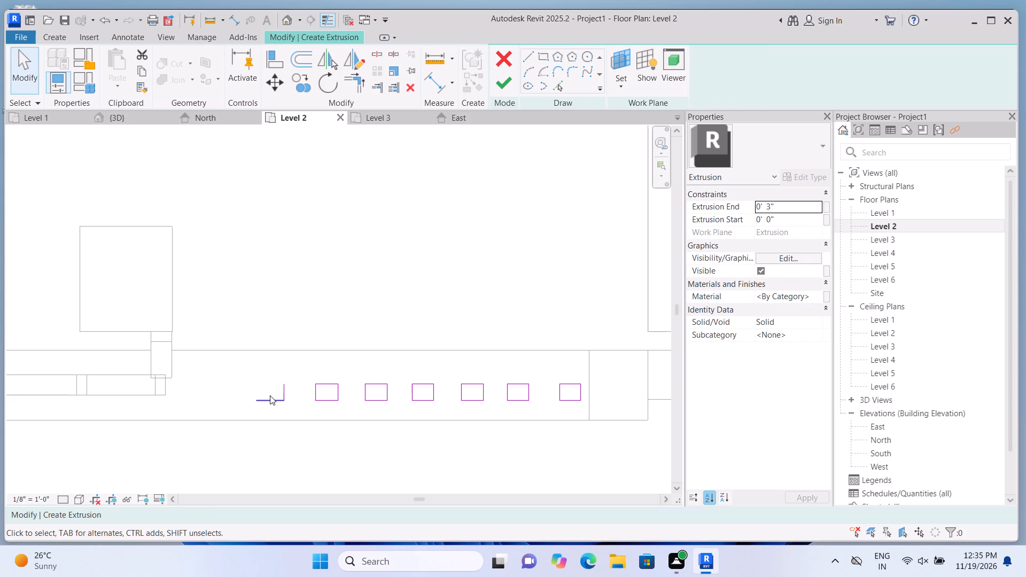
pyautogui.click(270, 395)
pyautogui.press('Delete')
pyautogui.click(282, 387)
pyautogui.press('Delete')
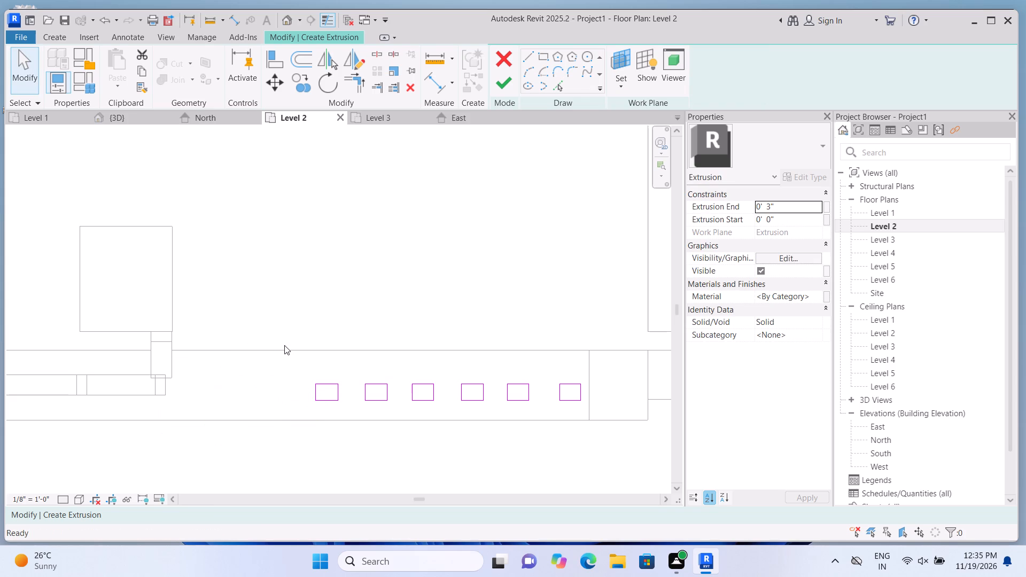
# Sketch three more aligned rectangles, about 5 1/2 inches wide and 4 inches high, at the row's west end and finish the extrusion.
pyautogui.click(541, 60)
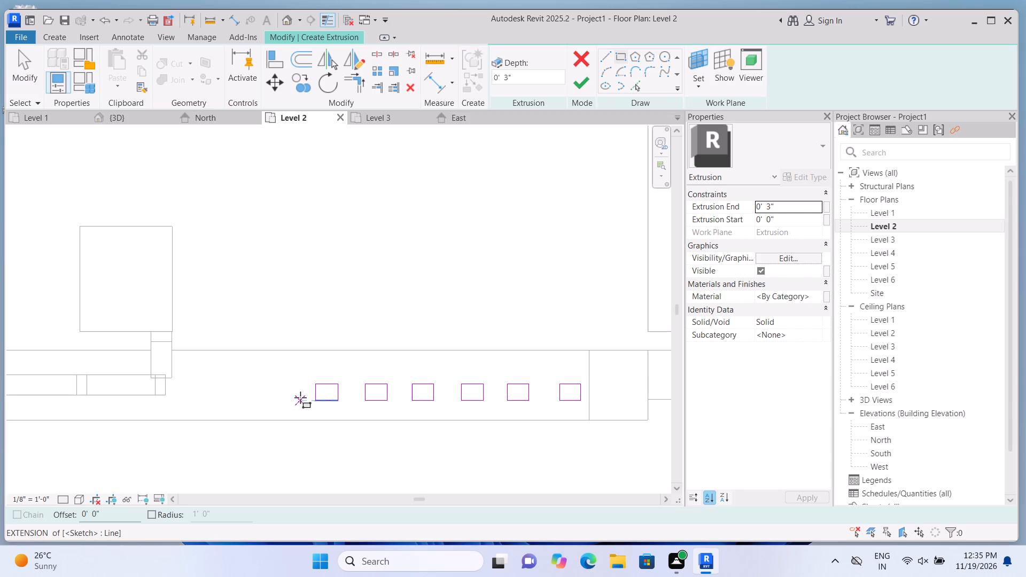
pyautogui.click(290, 398)
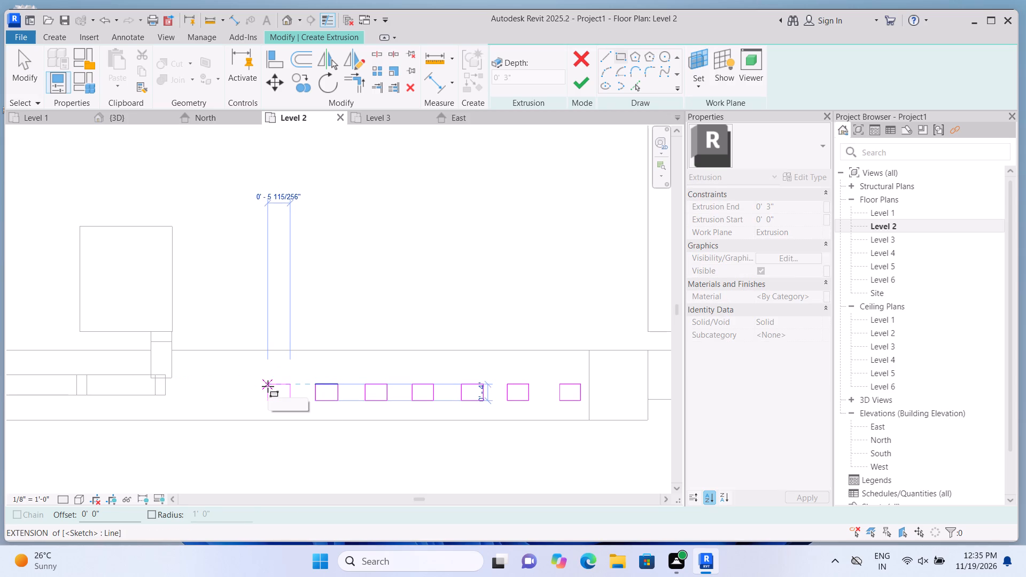
pyautogui.click(268, 386)
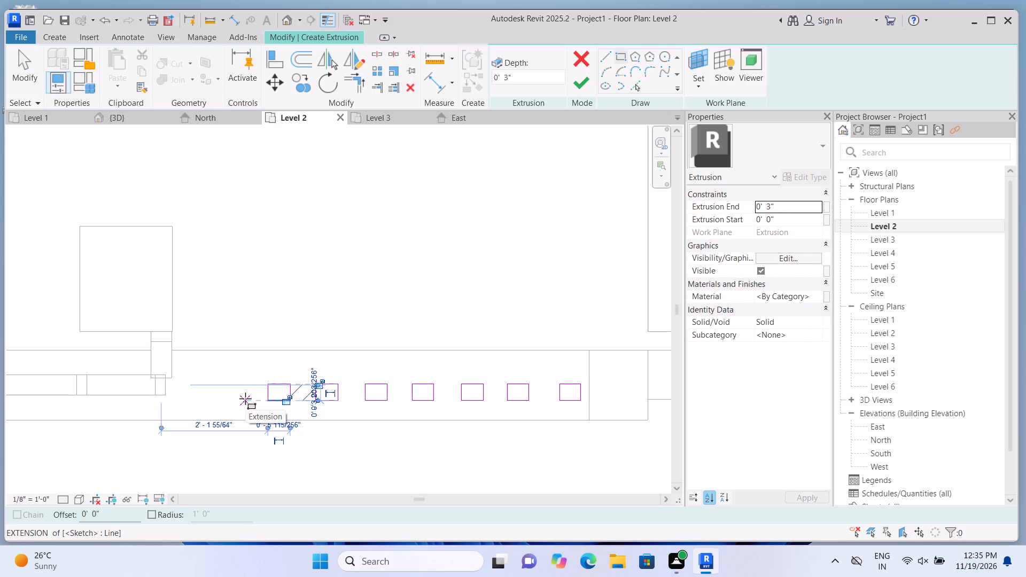
pyautogui.click(245, 399)
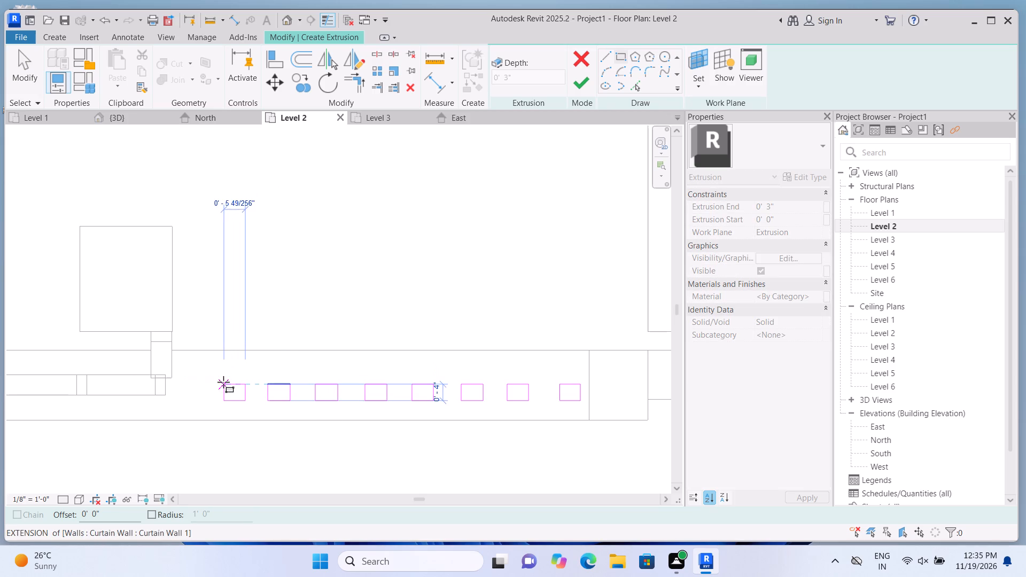
pyautogui.click(223, 384)
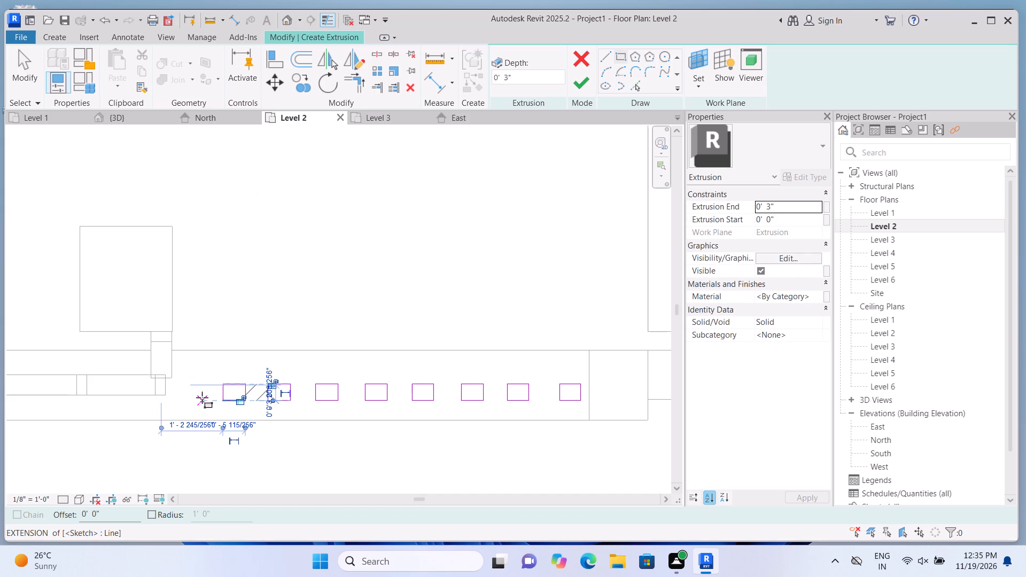
pyautogui.click(202, 397)
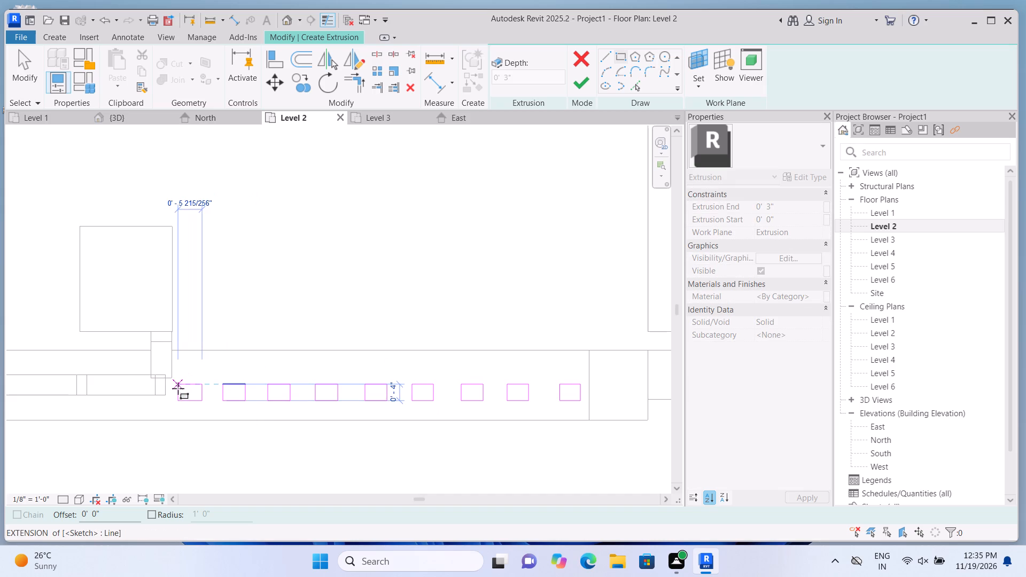
pyautogui.click(178, 388)
pyautogui.click(584, 81)
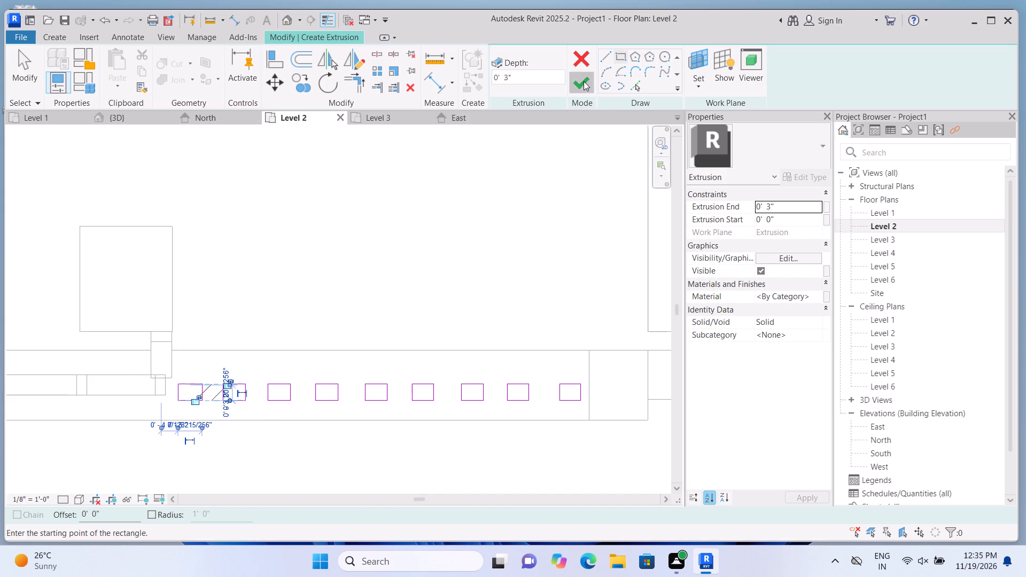
# Narrow the four westernmost blocks slightly by shifting one side edge of each inward, making their widths and spacing more even.
pyautogui.scroll(3, 237, 370)
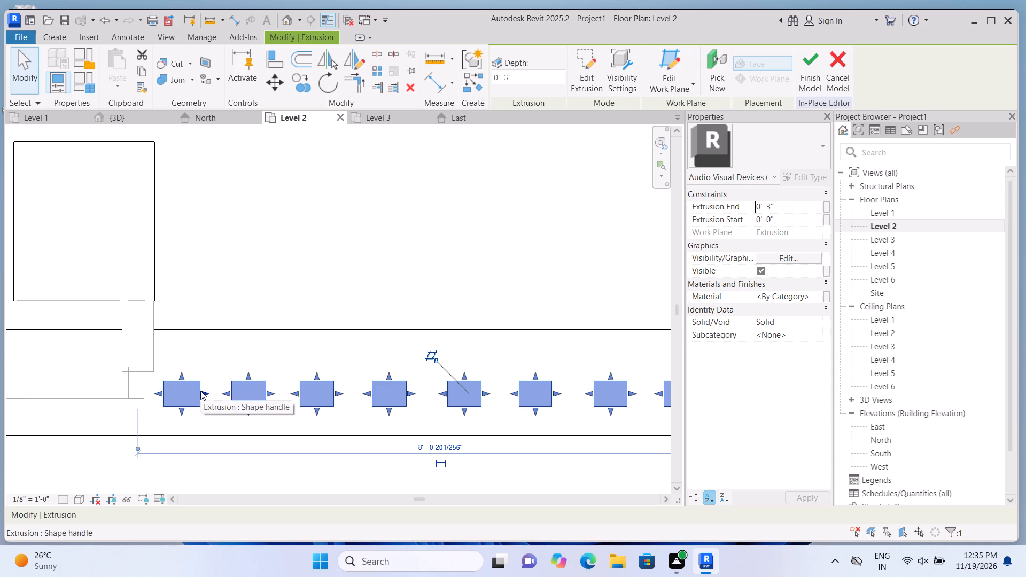
pyautogui.moveTo(200, 391); pyautogui.dragTo(191, 391)
pyautogui.scroll(-1, 197, 399)
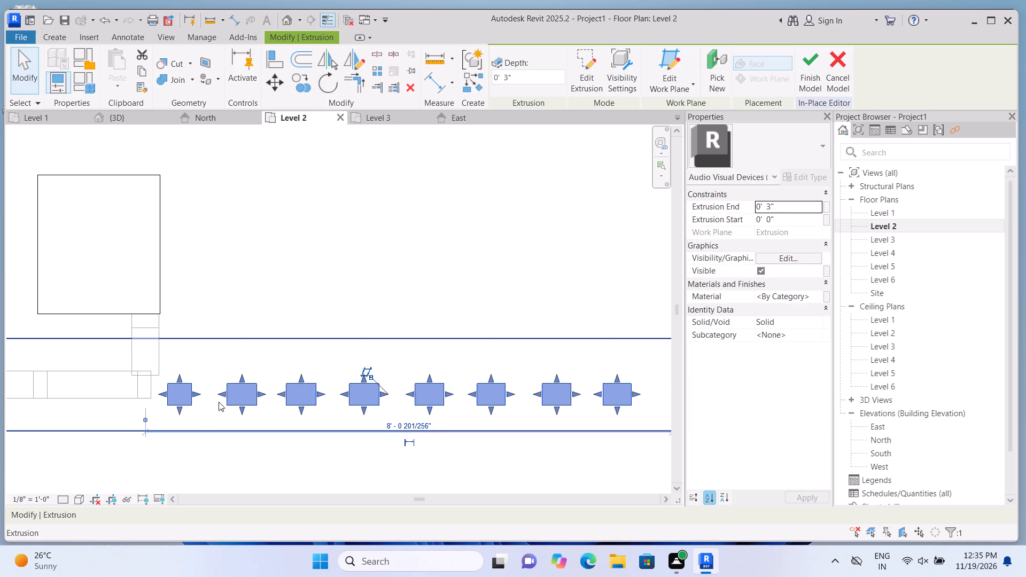
pyautogui.moveTo(224, 393); pyautogui.dragTo(234, 395)
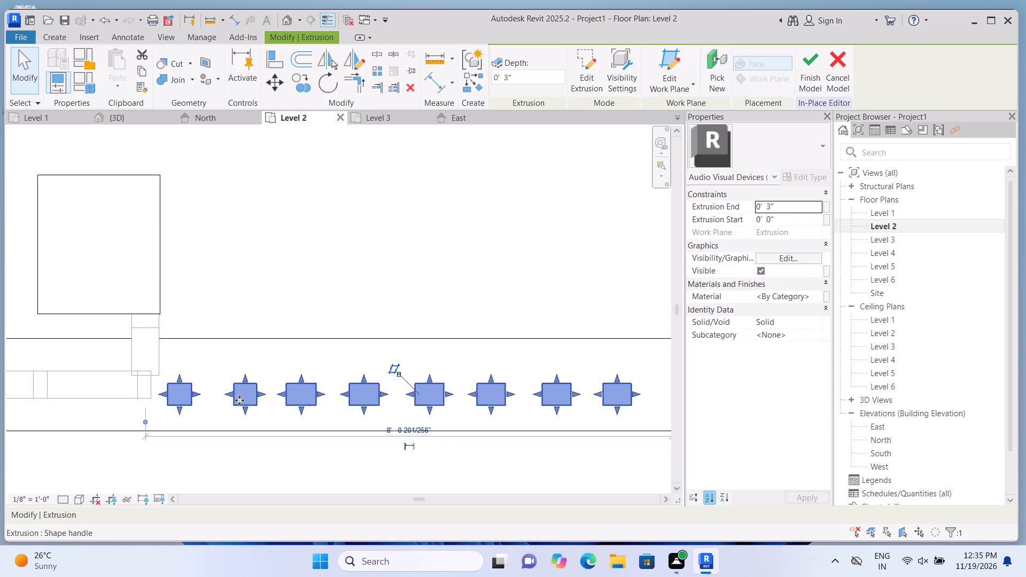
pyautogui.scroll(1, 239, 401)
pyautogui.moveTo(284, 392); pyautogui.dragTo(295, 392)
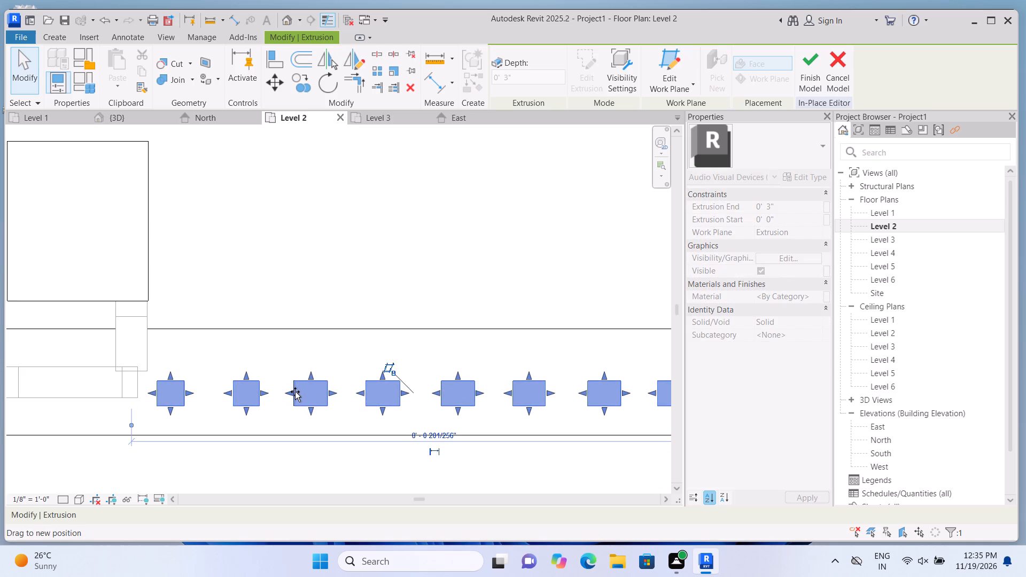
pyautogui.moveTo(295, 392); pyautogui.dragTo(300, 392)
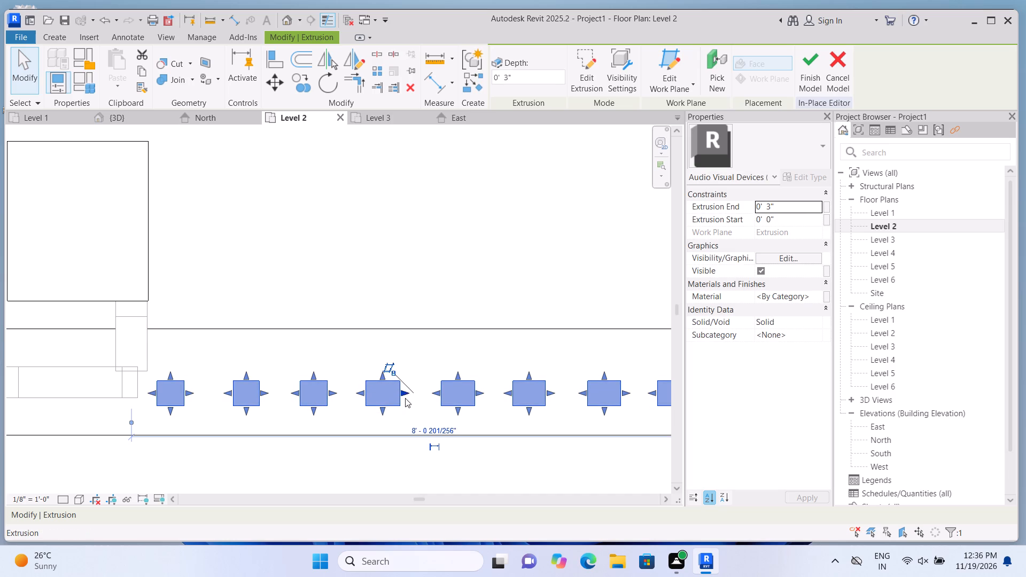
pyautogui.moveTo(402, 393); pyautogui.dragTo(396, 395)
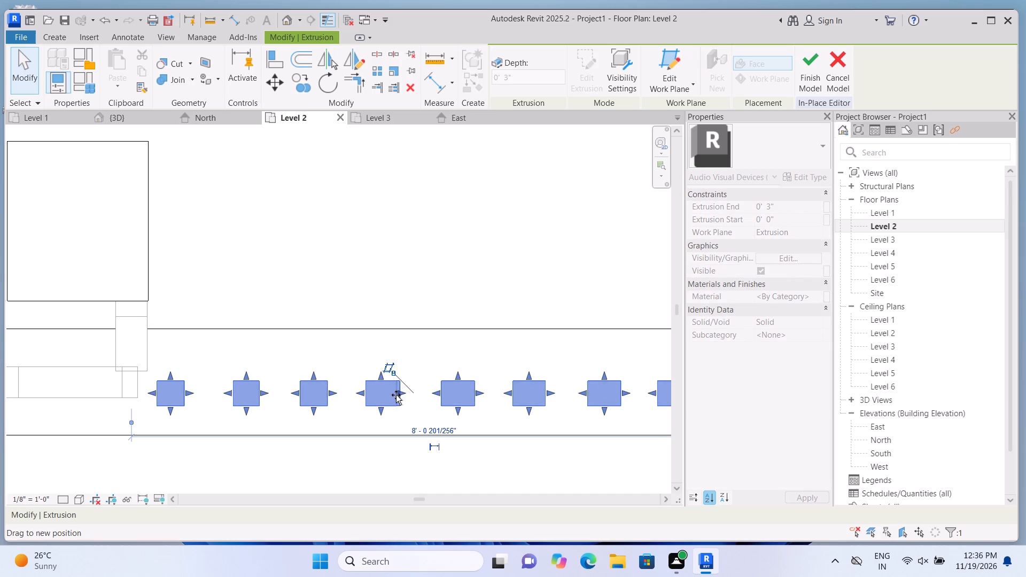
pyautogui.moveTo(396, 395); pyautogui.dragTo(394, 396)
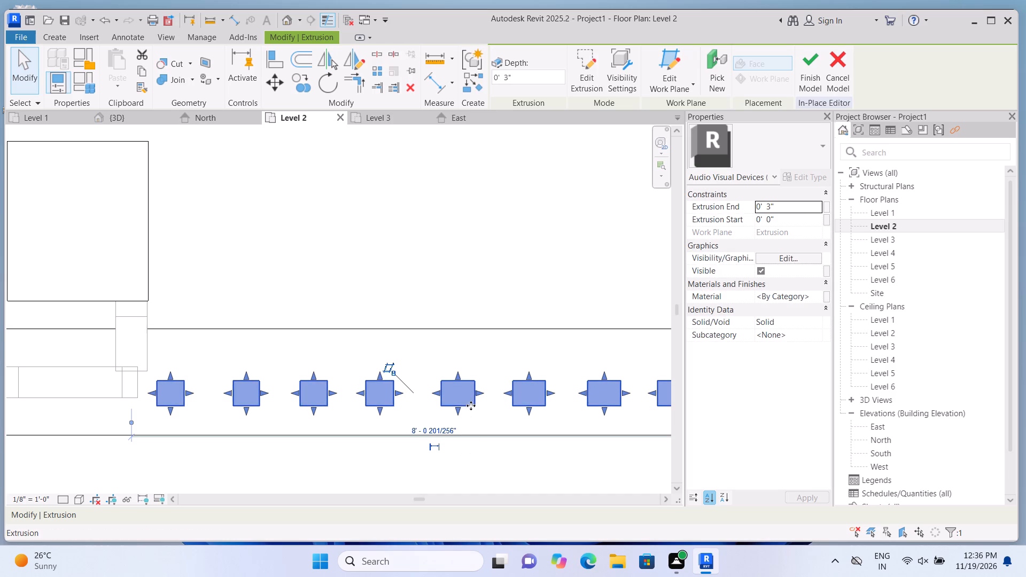
# Shift the fifth and sixth blocks from the west end westward by moving both side edges of each, evening out their spacing.
pyautogui.scroll(1, 463, 404)
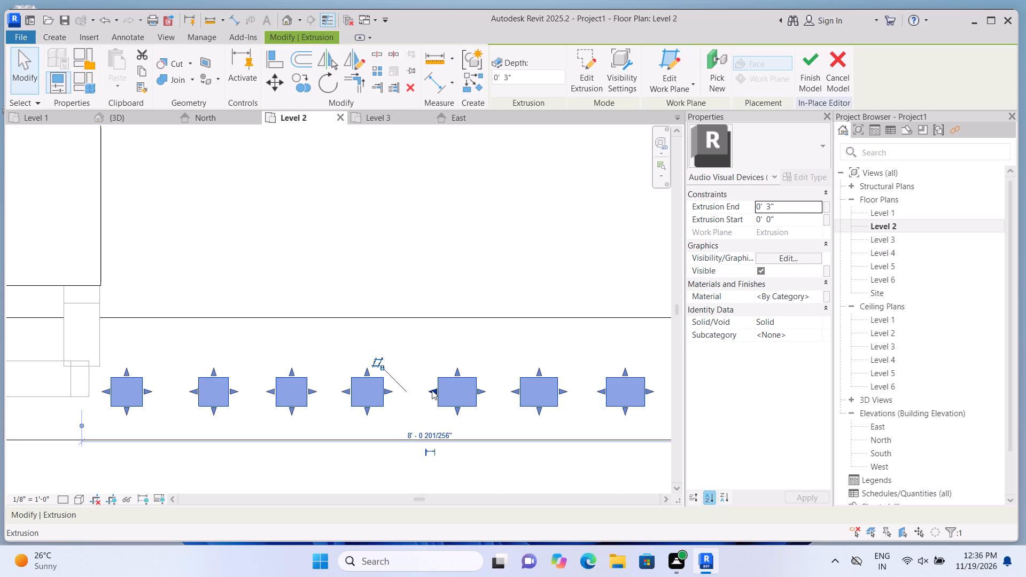
pyautogui.moveTo(432, 390); pyautogui.dragTo(426, 393)
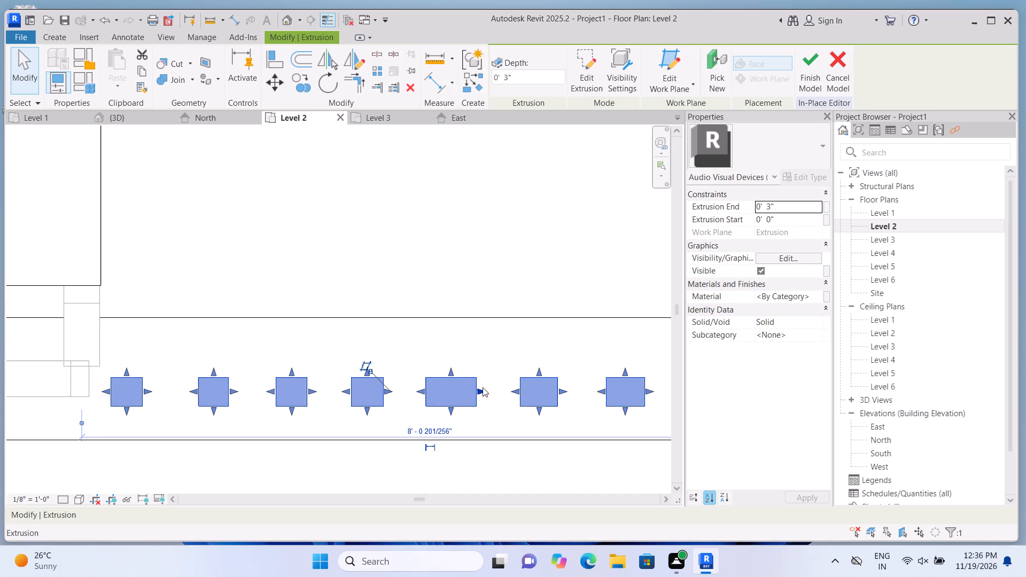
pyautogui.moveTo(480, 391); pyautogui.dragTo(463, 395)
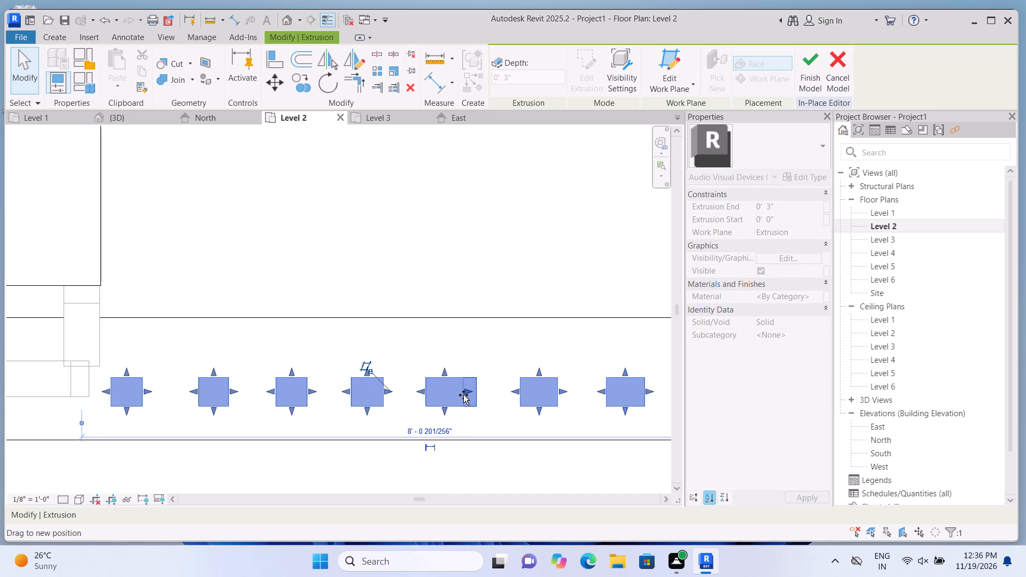
pyautogui.moveTo(463, 395); pyautogui.dragTo(461, 395)
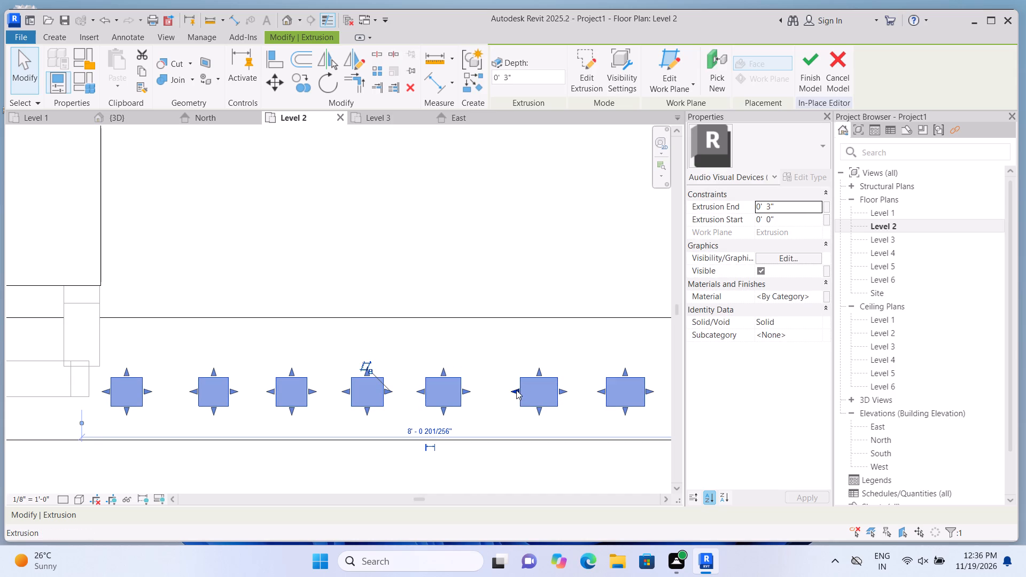
pyautogui.moveTo(516, 390); pyautogui.dragTo(506, 396)
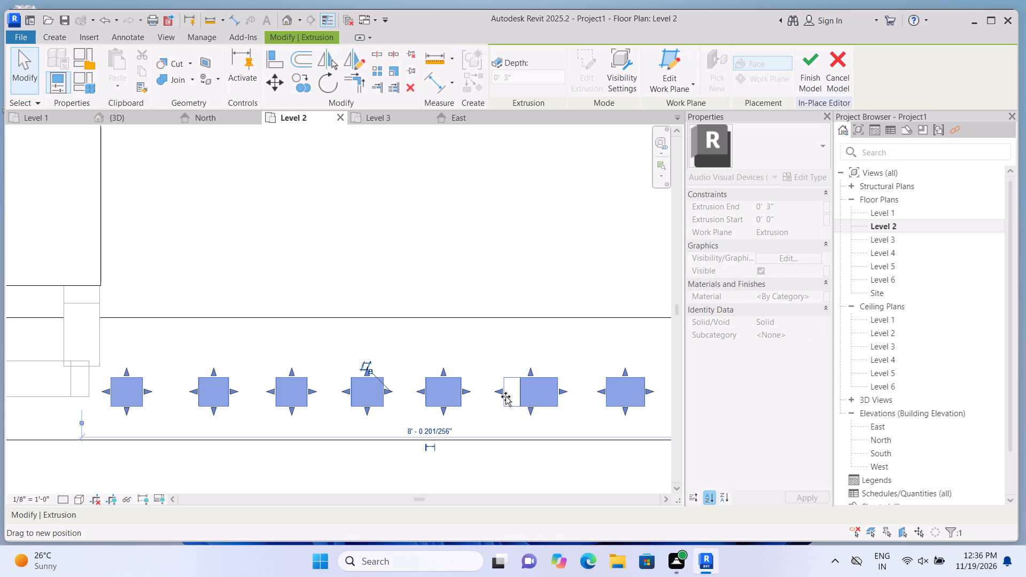
pyautogui.moveTo(506, 396); pyautogui.dragTo(503, 401)
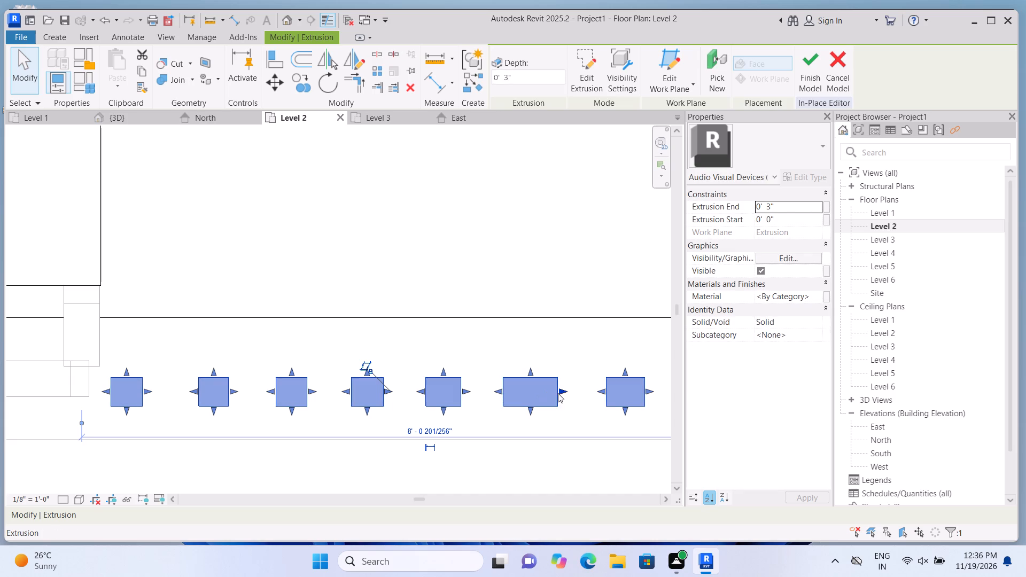
pyautogui.moveTo(561, 391); pyautogui.dragTo(540, 396)
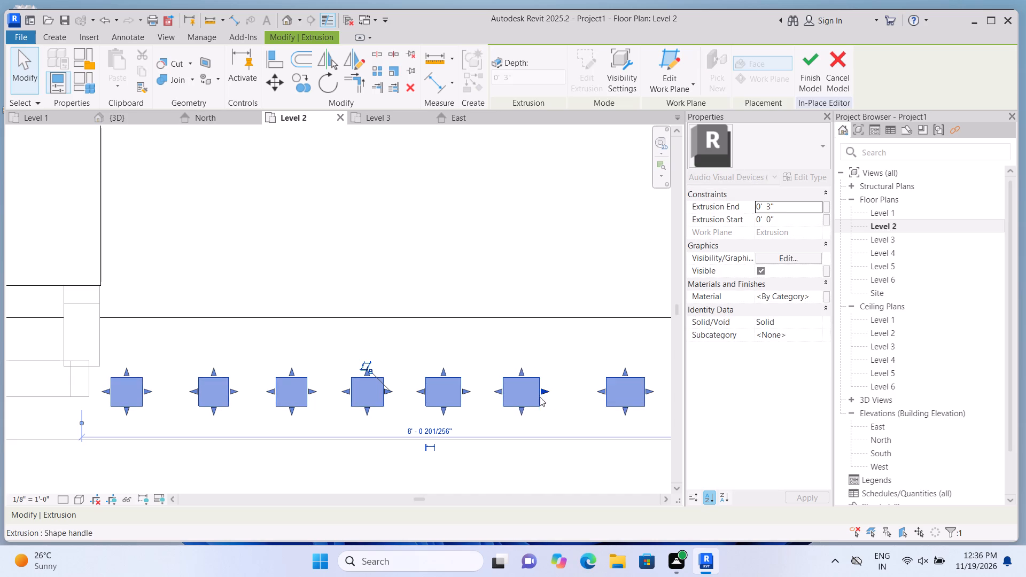
# Shift the seventh and eighth blocks from the west end westward by moving both side edges of each, matching the row's spacing.
pyautogui.scroll(-2, 537, 407)
pyautogui.moveTo(559, 427); pyautogui.dragTo(458, 445, button='middle')
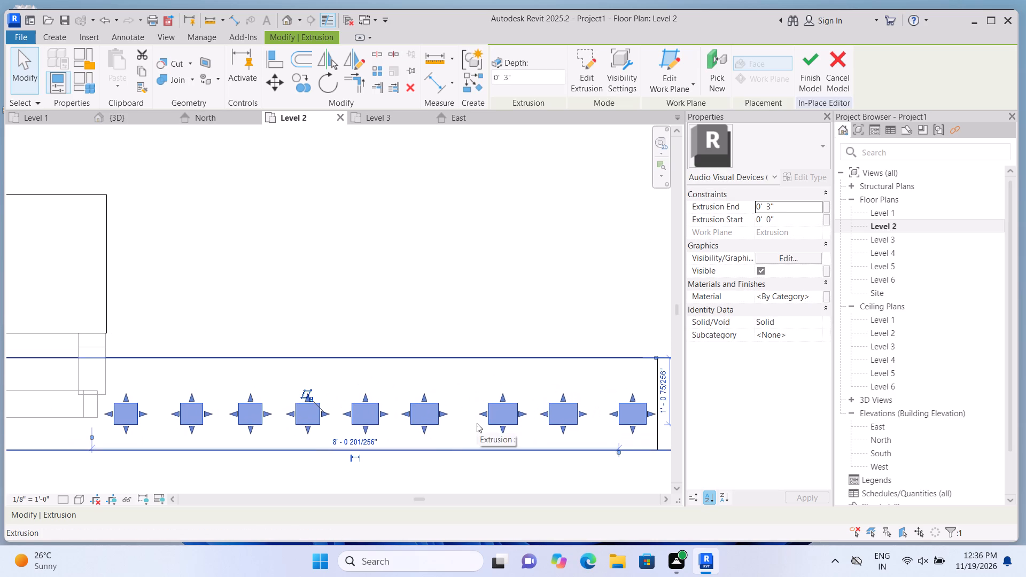
pyautogui.scroll(1, 479, 418)
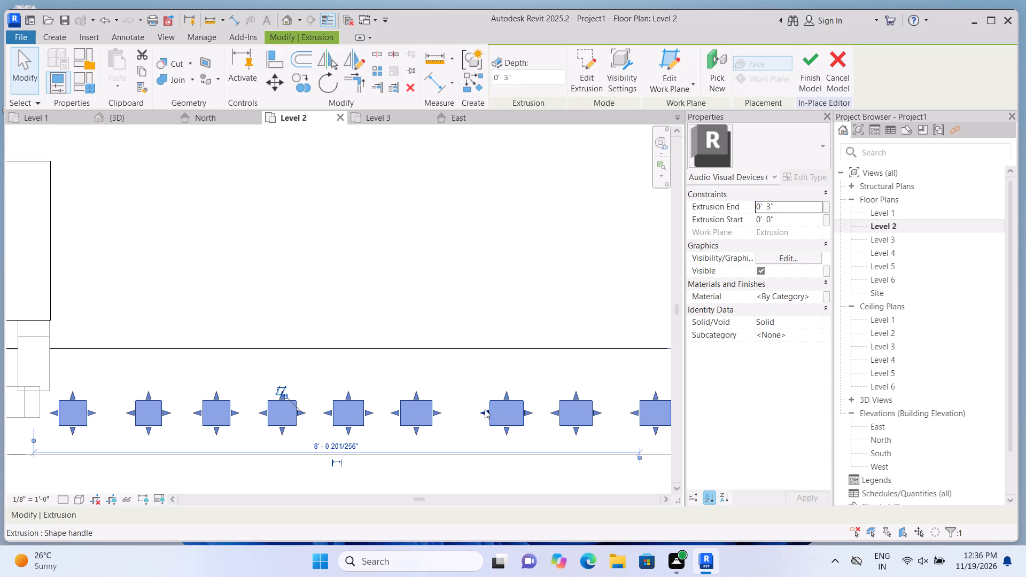
pyautogui.moveTo(485, 409); pyautogui.dragTo(468, 414)
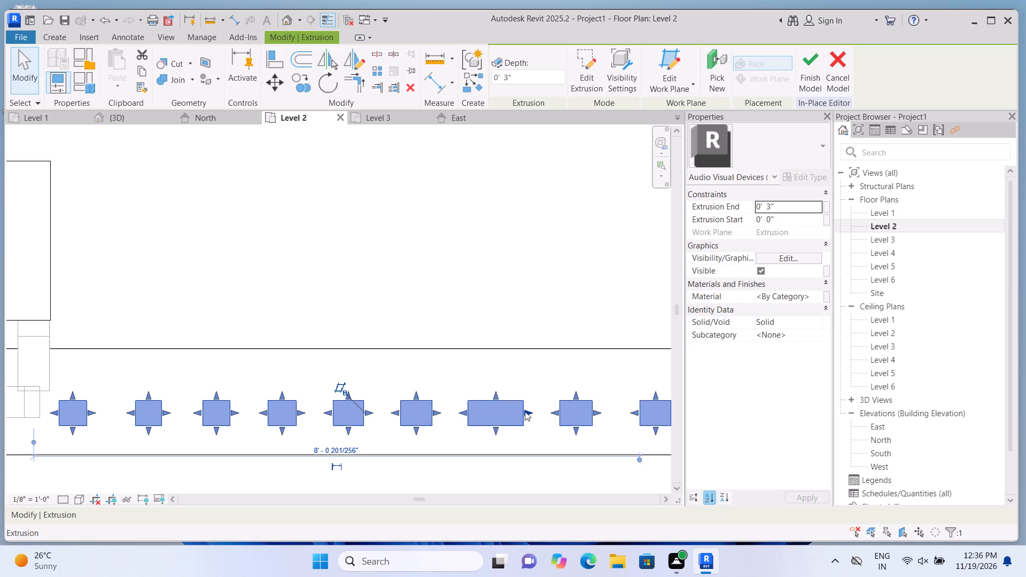
pyautogui.moveTo(527, 412); pyautogui.dragTo(497, 414)
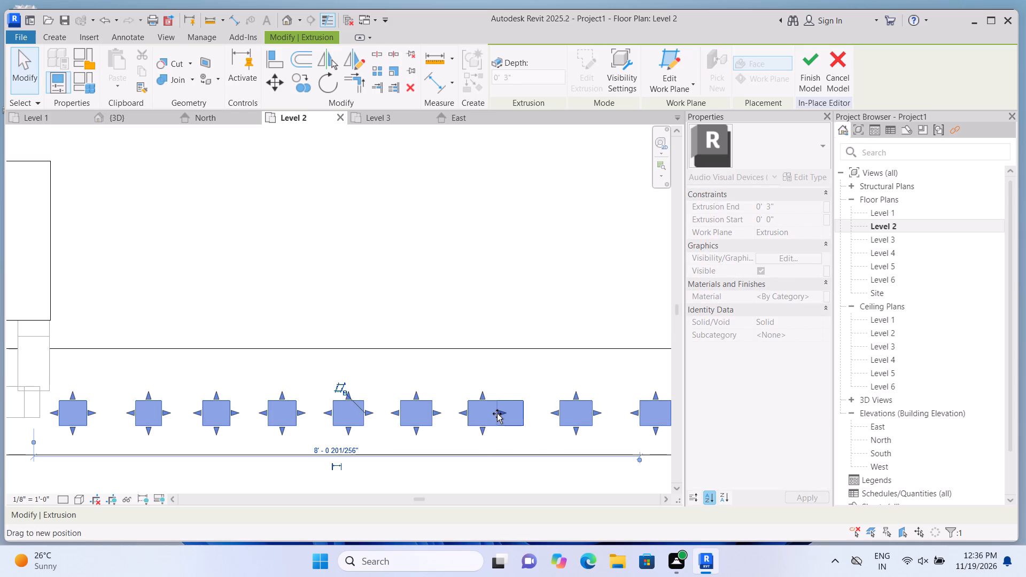
pyautogui.moveTo(497, 414); pyautogui.dragTo(500, 413)
pyautogui.moveTo(553, 410); pyautogui.dragTo(532, 414)
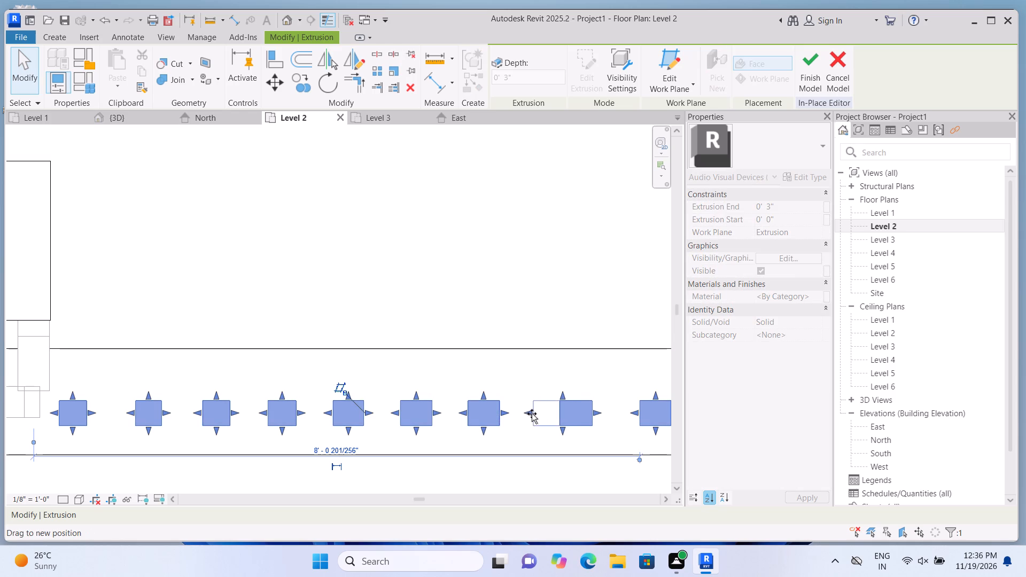
pyautogui.moveTo(532, 414); pyautogui.dragTo(534, 415)
pyautogui.moveTo(597, 410); pyautogui.dragTo(576, 411)
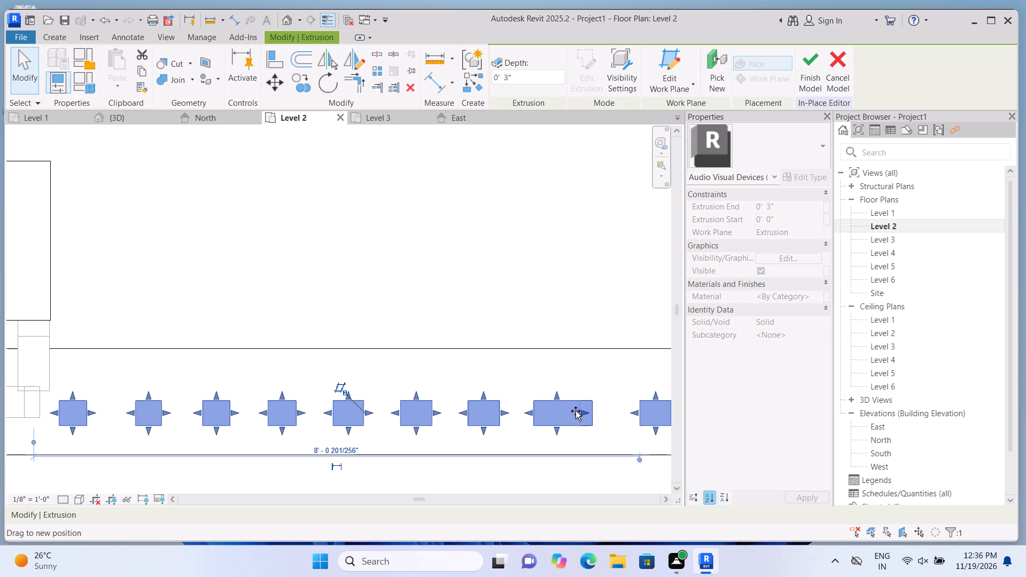
pyautogui.moveTo(576, 411); pyautogui.dragTo(565, 410)
# Shift the easternmost block westward by moving both its side edges until its gap and width roughly match the row.
pyautogui.scroll(-2, 566, 411)
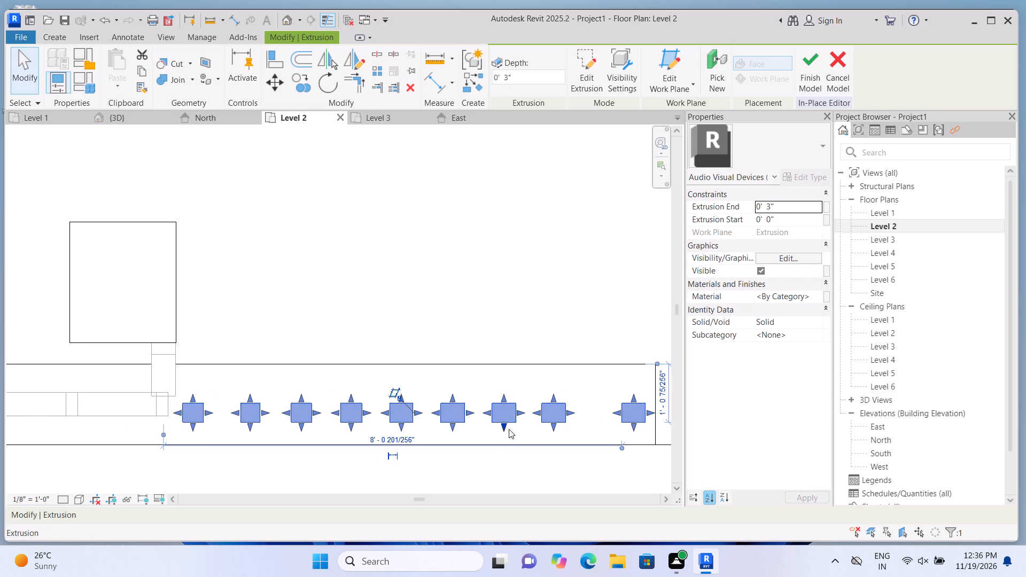
pyautogui.scroll(-1, 517, 430)
pyautogui.moveTo(587, 442); pyautogui.dragTo(505, 448, button='middle')
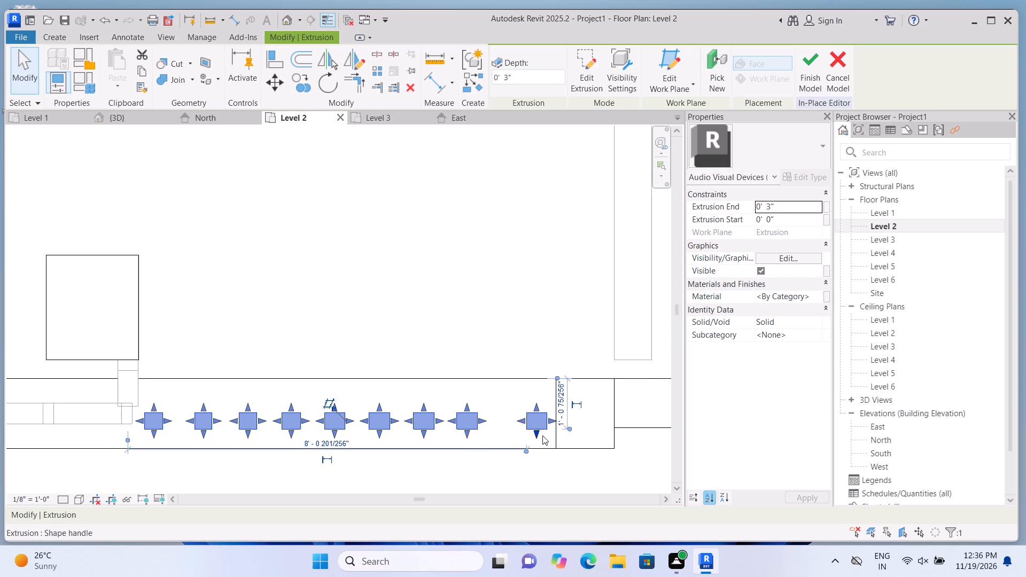
pyautogui.scroll(2, 543, 421)
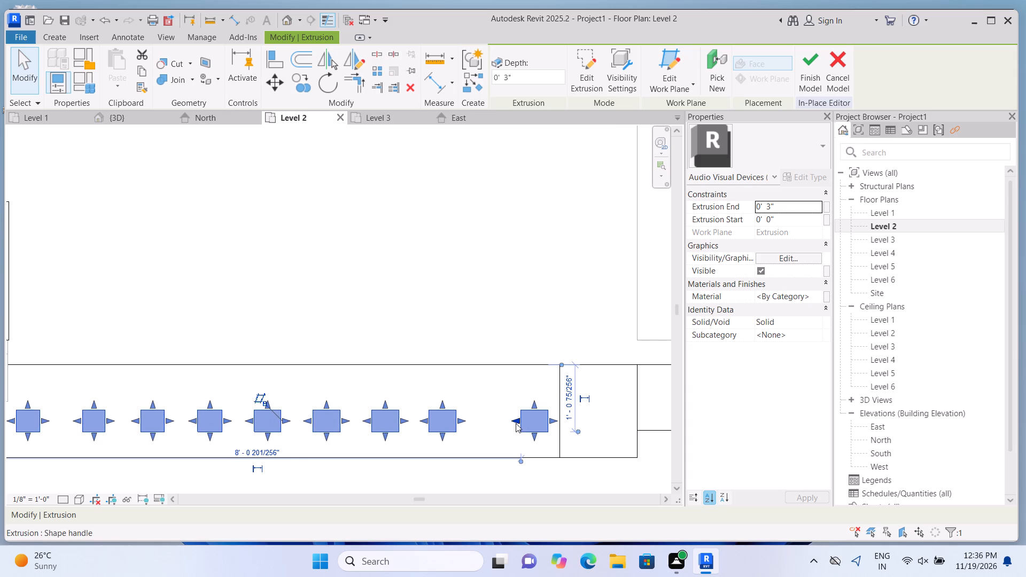
pyautogui.moveTo(517, 417); pyautogui.dragTo(495, 420)
pyautogui.scroll(1, 509, 427)
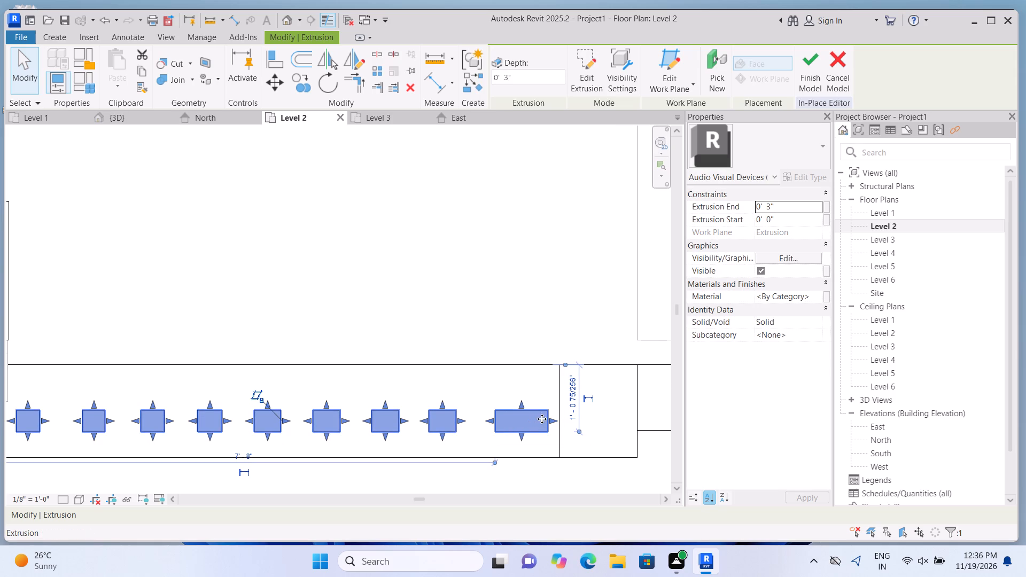
pyautogui.moveTo(557, 418); pyautogui.dragTo(523, 427)
pyautogui.scroll(1, 514, 438)
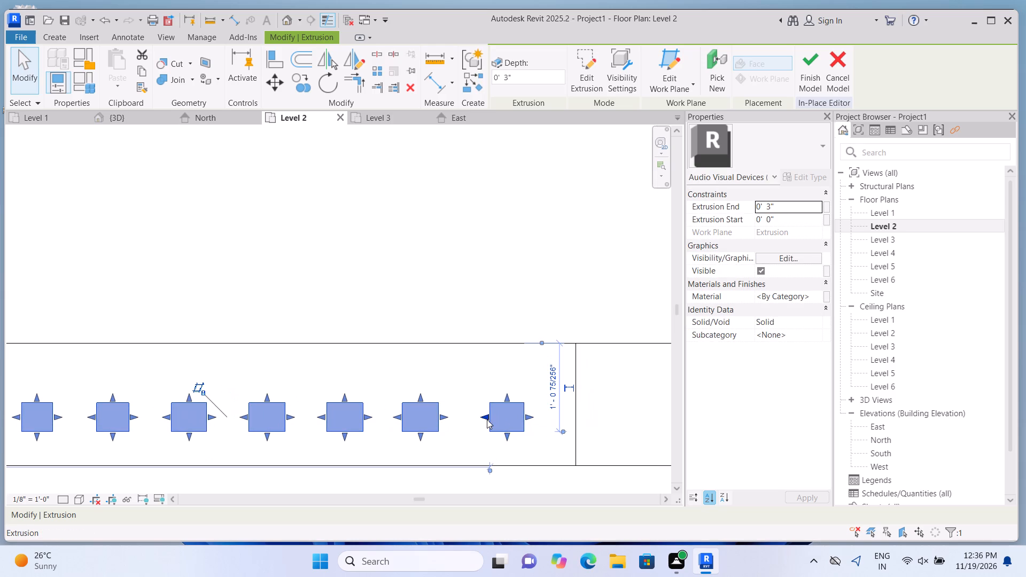
pyautogui.moveTo(486, 419); pyautogui.dragTo(475, 420)
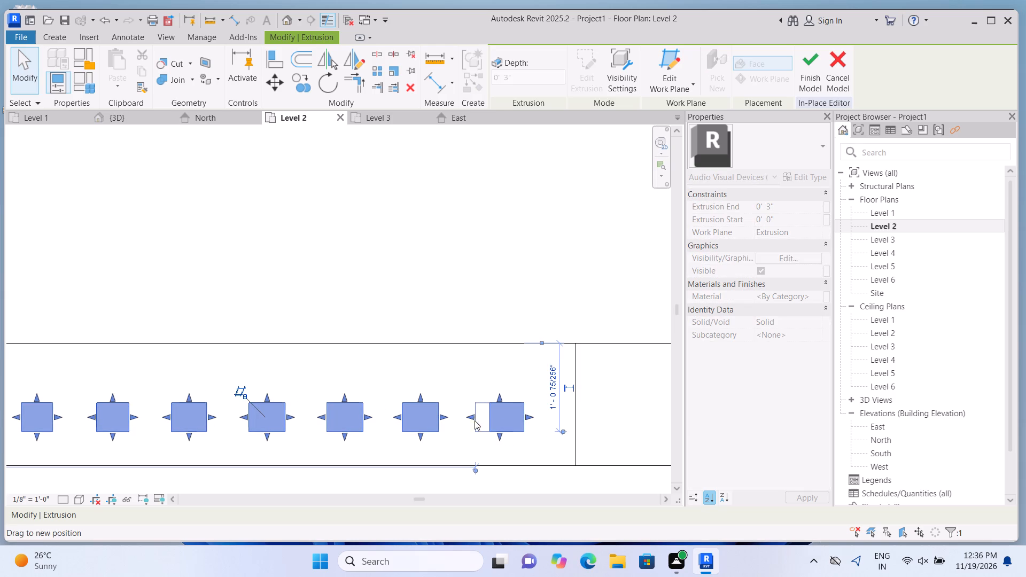
pyautogui.scroll(1, 498, 422)
pyautogui.moveTo(531, 414); pyautogui.dragTo(509, 417)
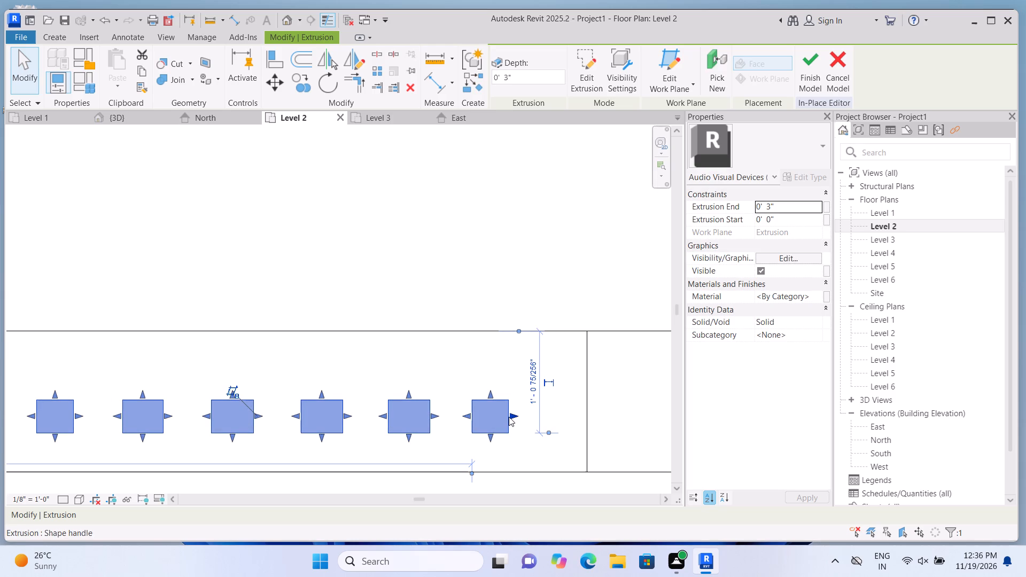
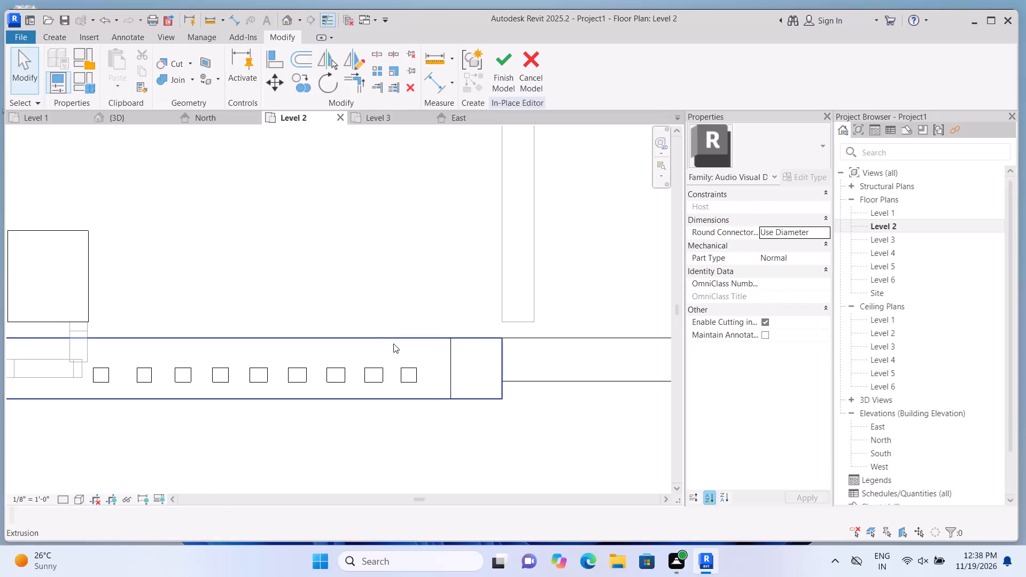
# Add a separate solid extrusion, about 4" by 4" and 3" deep, just east of the easternmost block in the row.
pyautogui.click(405, 384)
pyautogui.scroll(3, 405, 384)
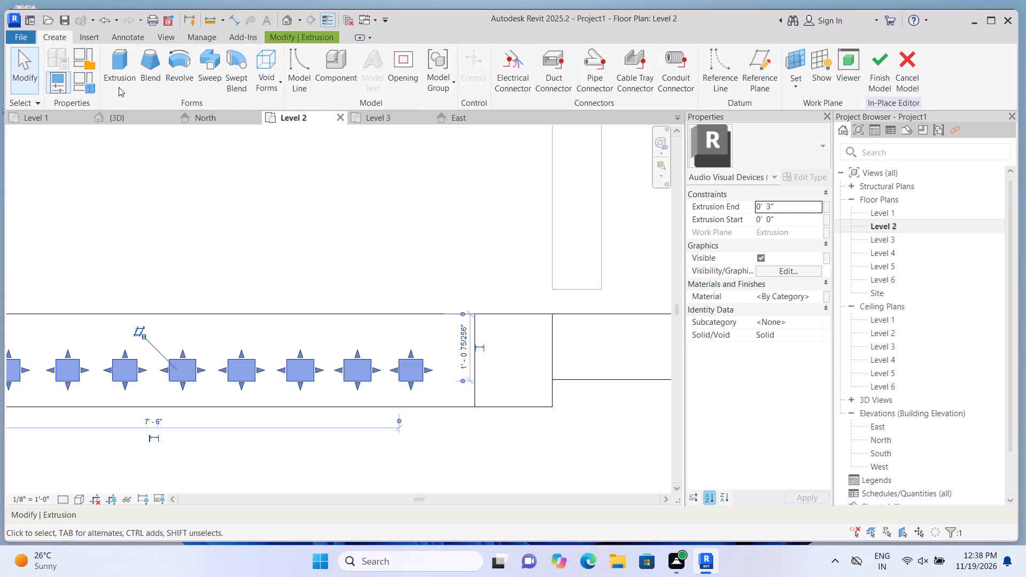
pyautogui.click(119, 81)
pyautogui.click(621, 85)
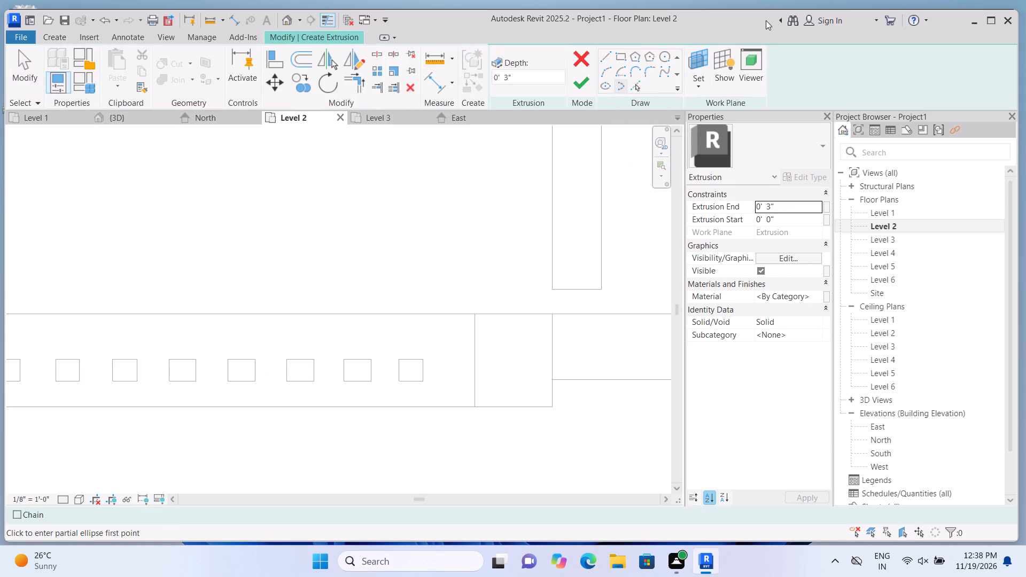
pyautogui.click(705, 84)
pyautogui.click(719, 135)
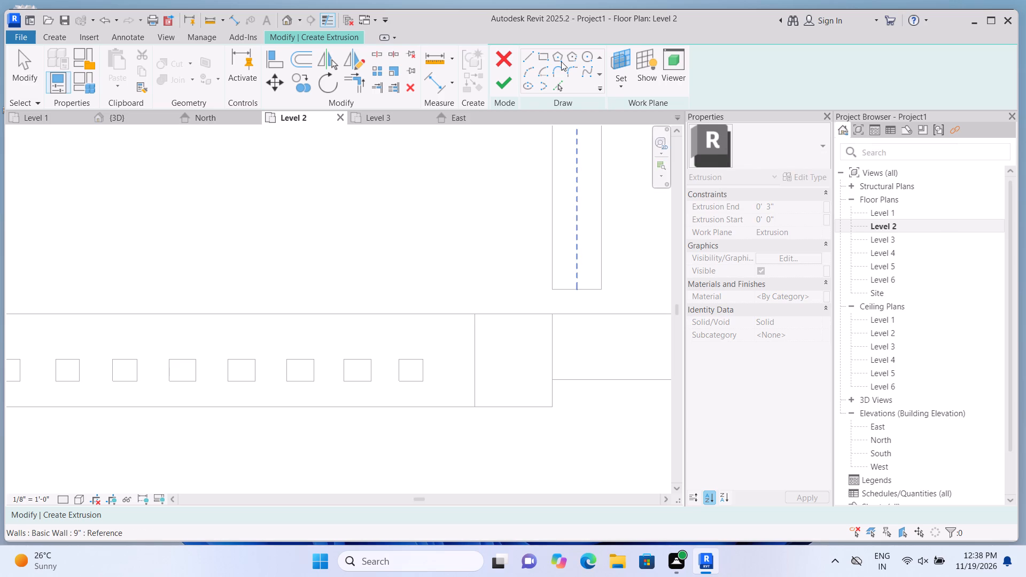
pyautogui.click(543, 54)
pyautogui.scroll(1, 461, 361)
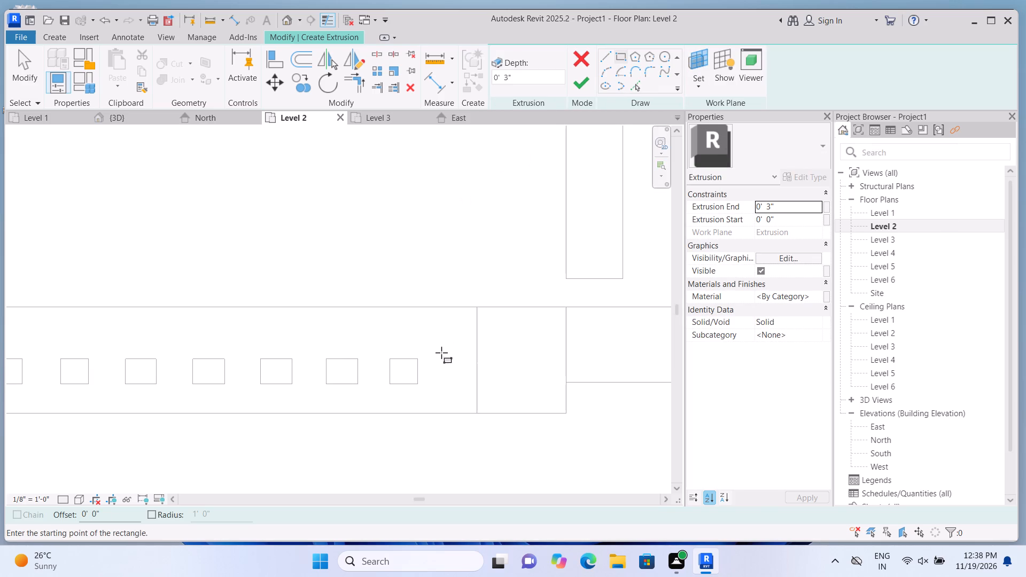
pyautogui.click(692, 85)
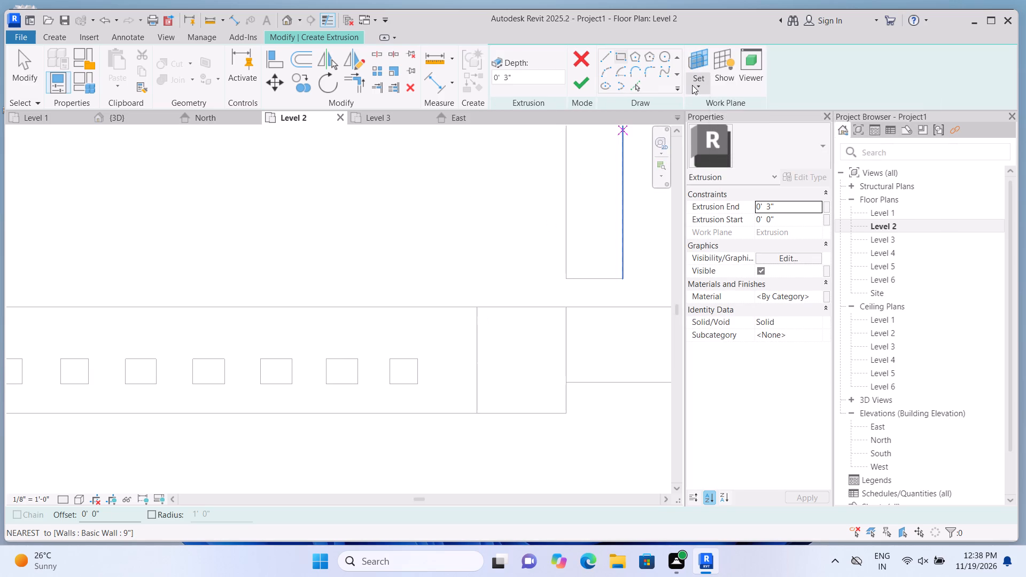
pyautogui.click(708, 136)
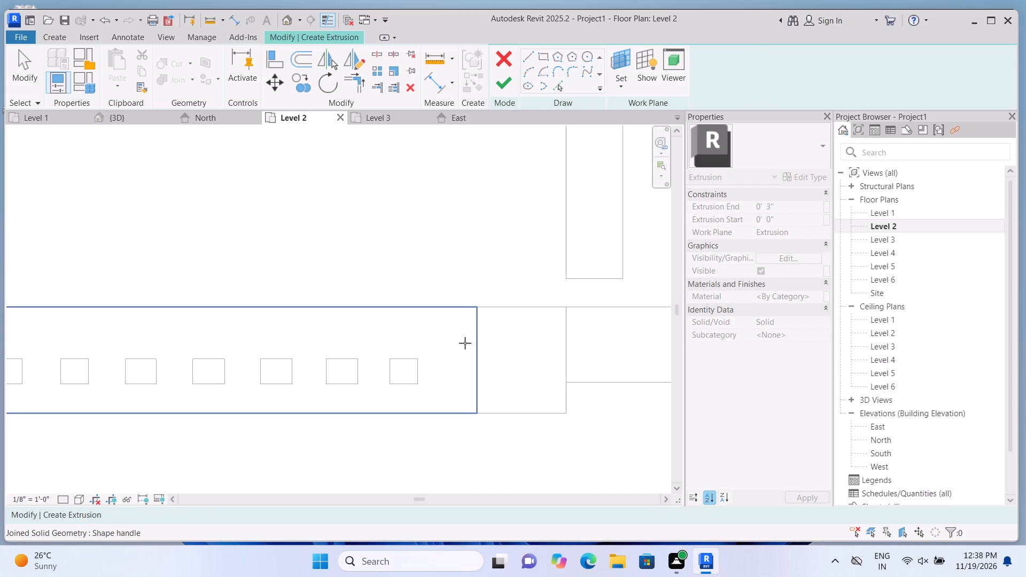
pyautogui.click(465, 343)
pyautogui.click(620, 59)
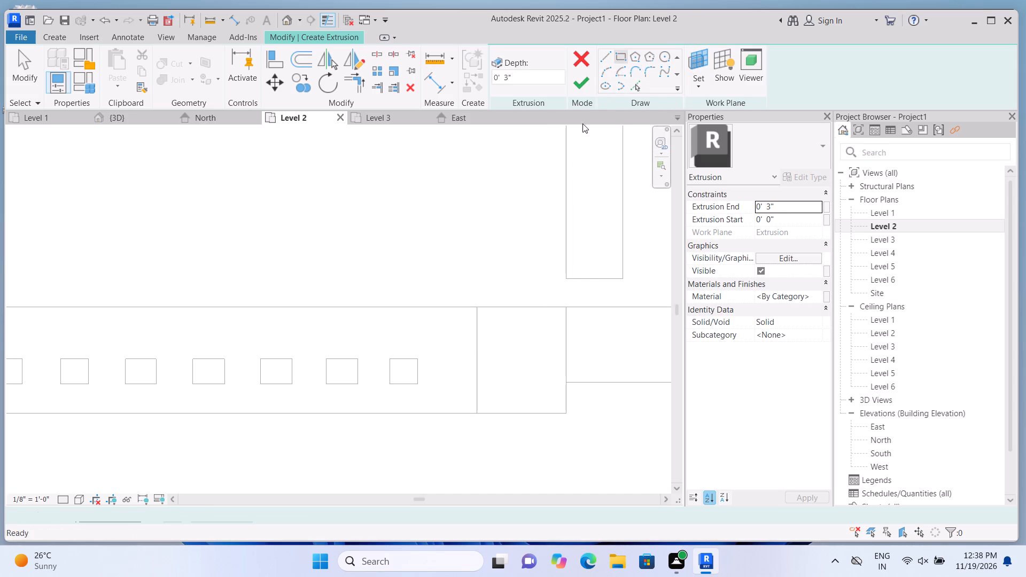
pyautogui.click(439, 359)
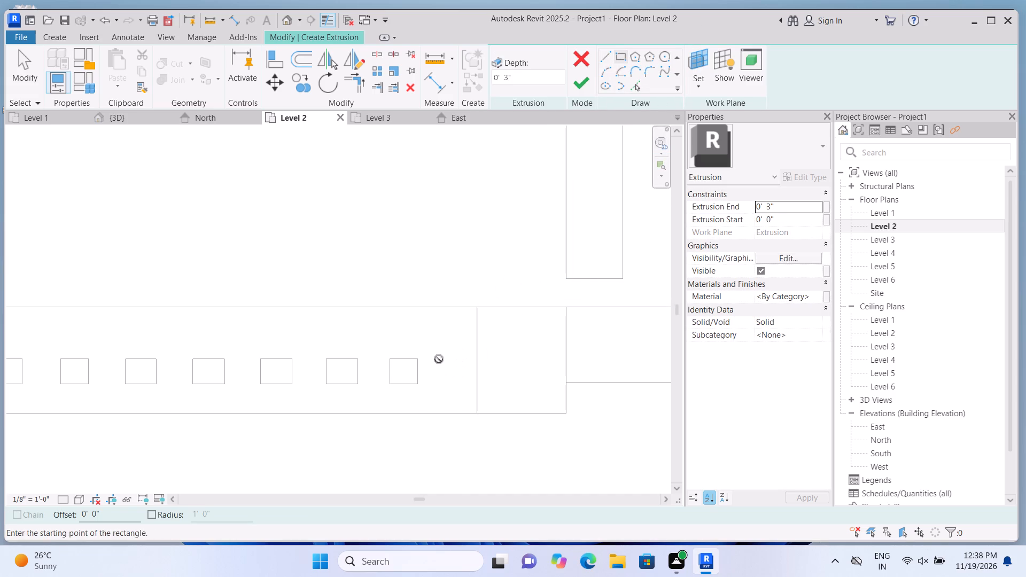
pyautogui.click(463, 382)
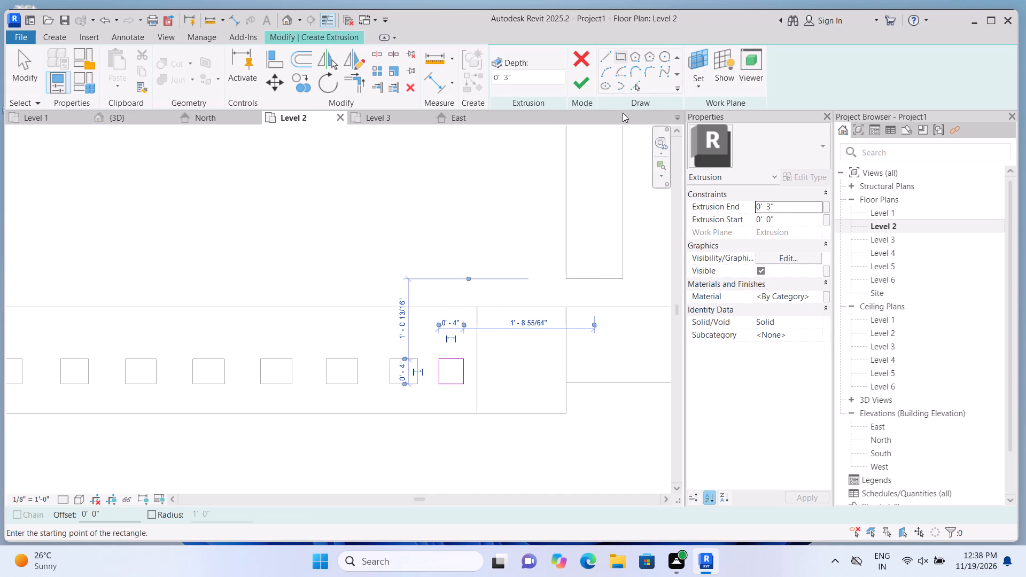
pyautogui.click(592, 89)
# In the 3D view, stretch the nine-block extrusion upward into vertical slats that reach the overhead beam.
pyautogui.scroll(-3, 589, 205)
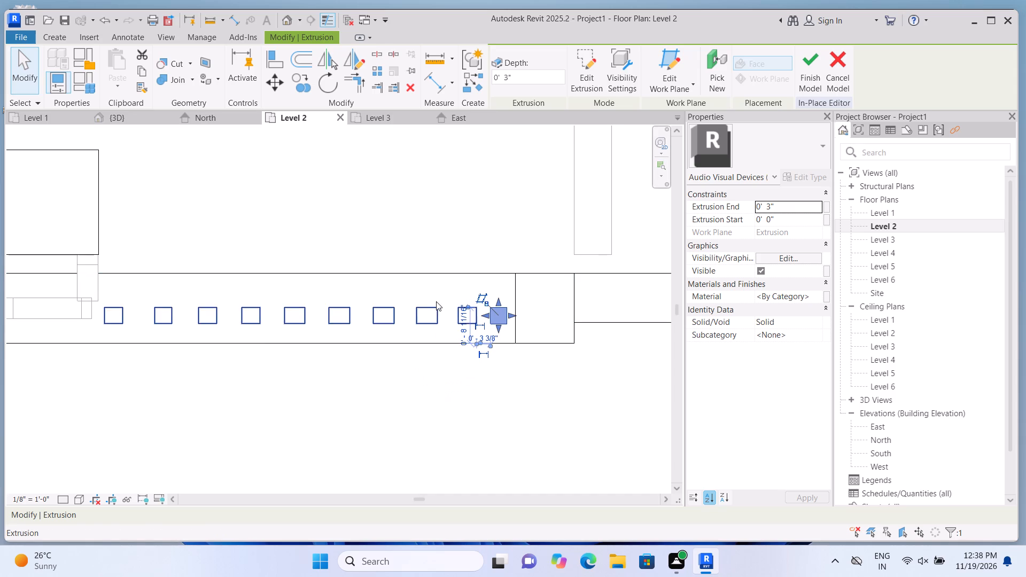
pyautogui.click(433, 309)
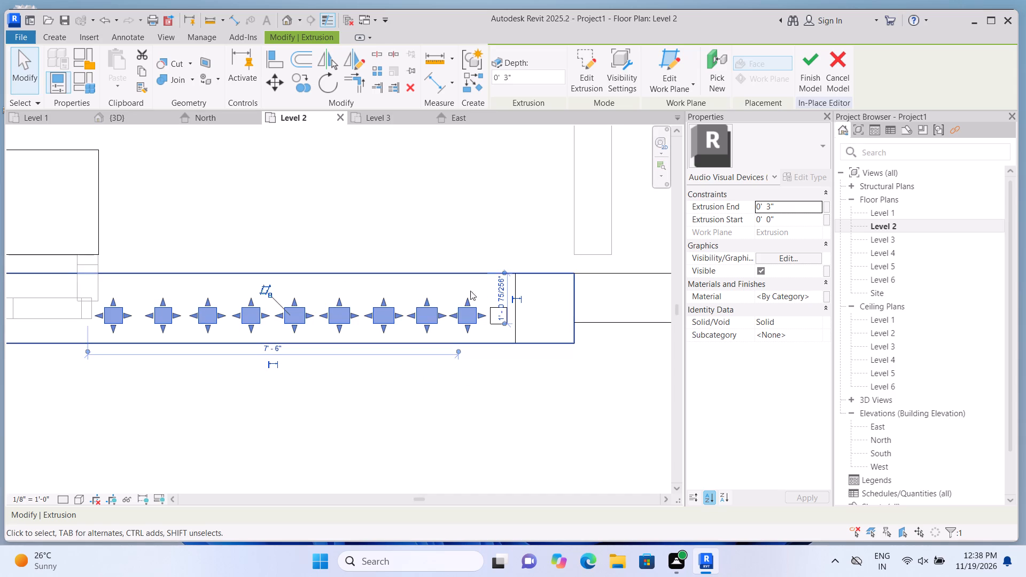
pyautogui.click(288, 20)
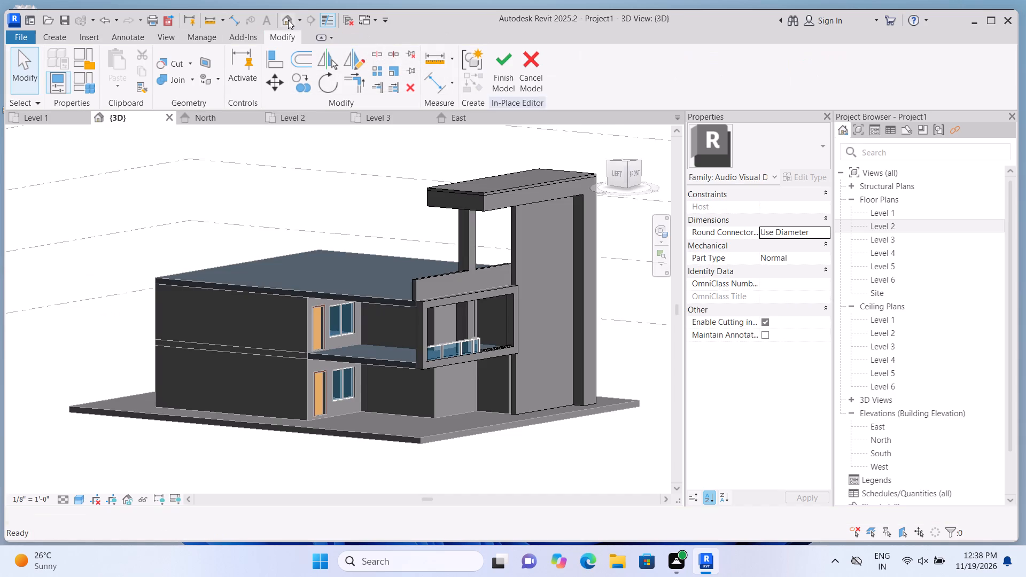
pyautogui.scroll(8, 488, 337)
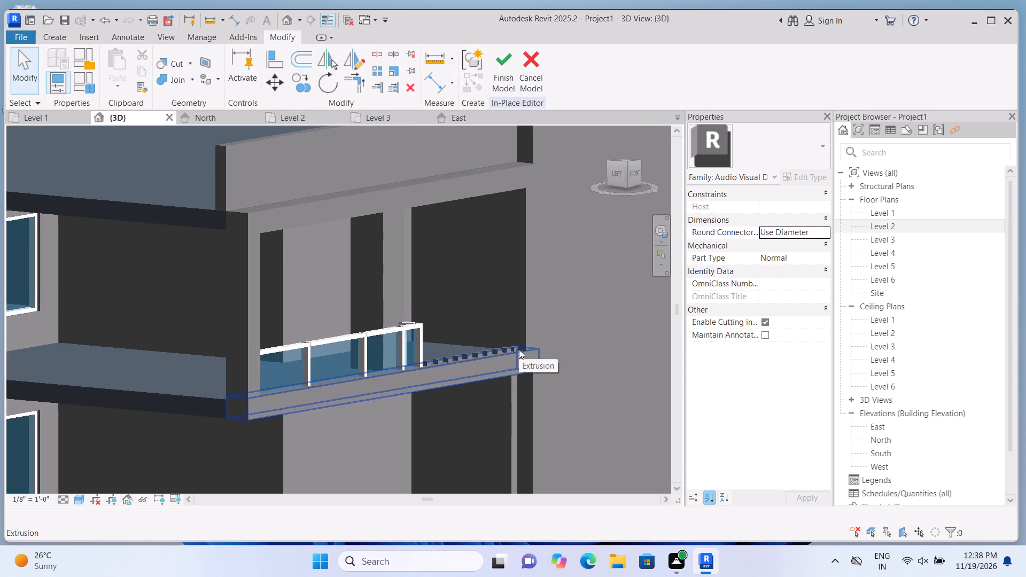
pyautogui.scroll(6, 519, 349)
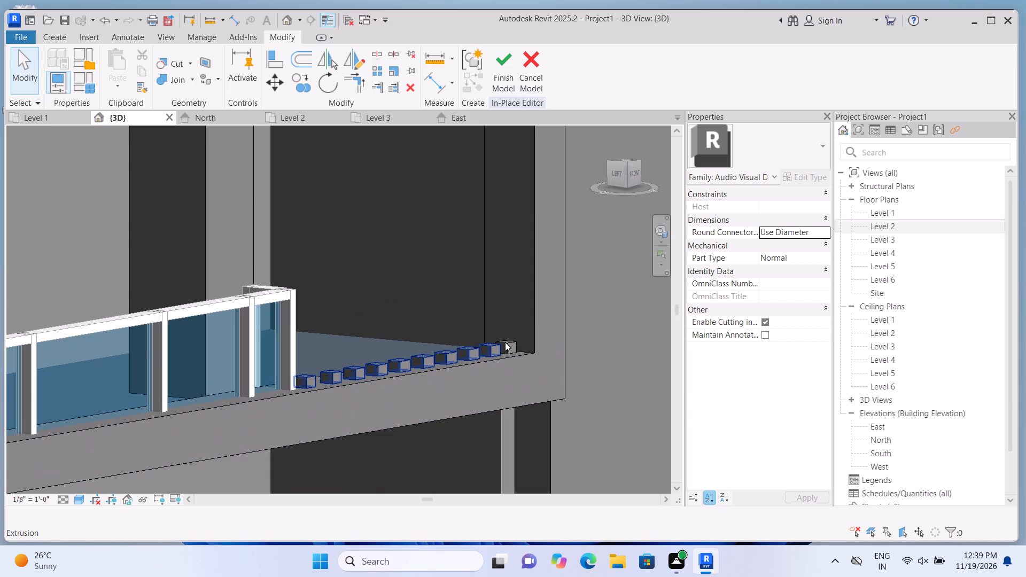
pyautogui.click(488, 348)
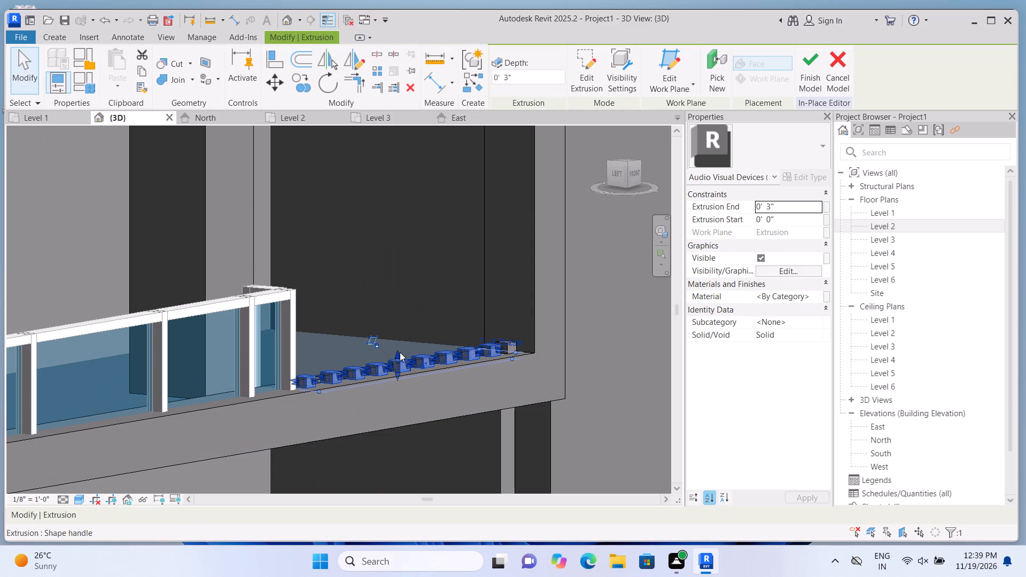
pyautogui.moveTo(400, 352); pyautogui.dragTo(394, 154)
pyautogui.scroll(-6, 397, 197)
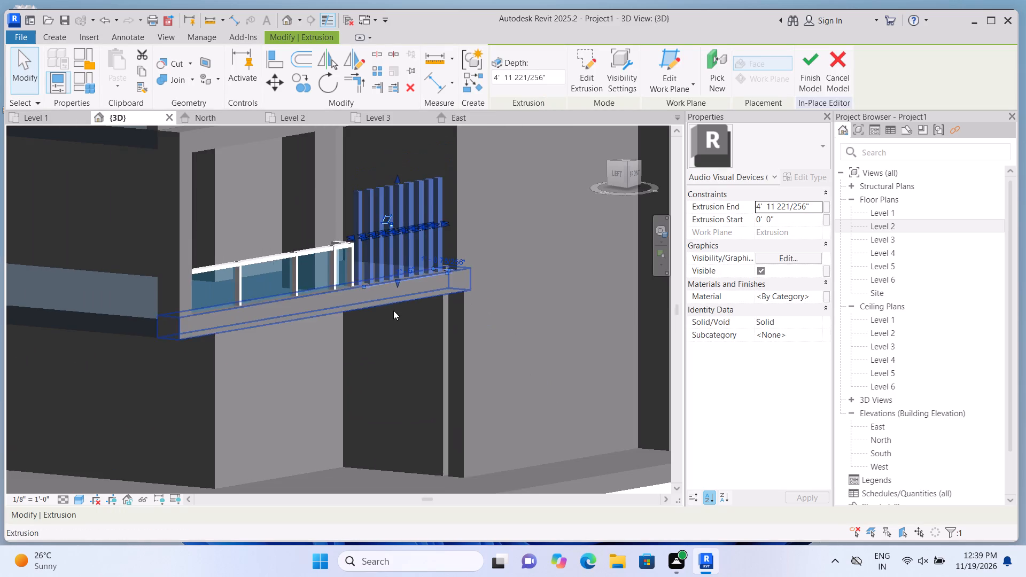
pyautogui.moveTo(388, 310); pyautogui.dragTo(392, 398, button='middle')
pyautogui.scroll(-1, 400, 392)
pyautogui.scroll(5, 409, 295)
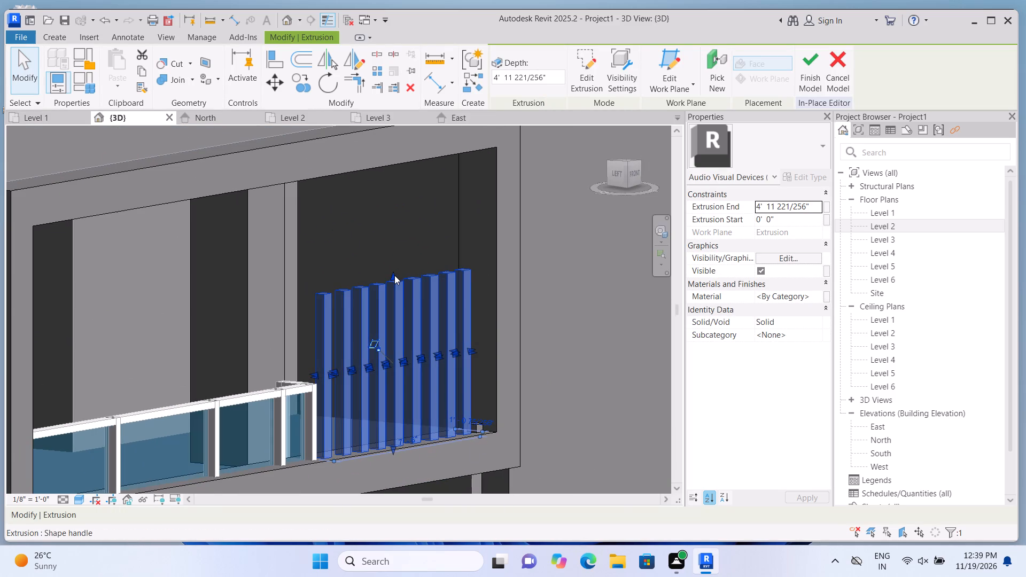
pyautogui.moveTo(392, 273); pyautogui.dragTo(386, 160)
pyautogui.click(386, 160)
pyautogui.scroll(-4, 383, 203)
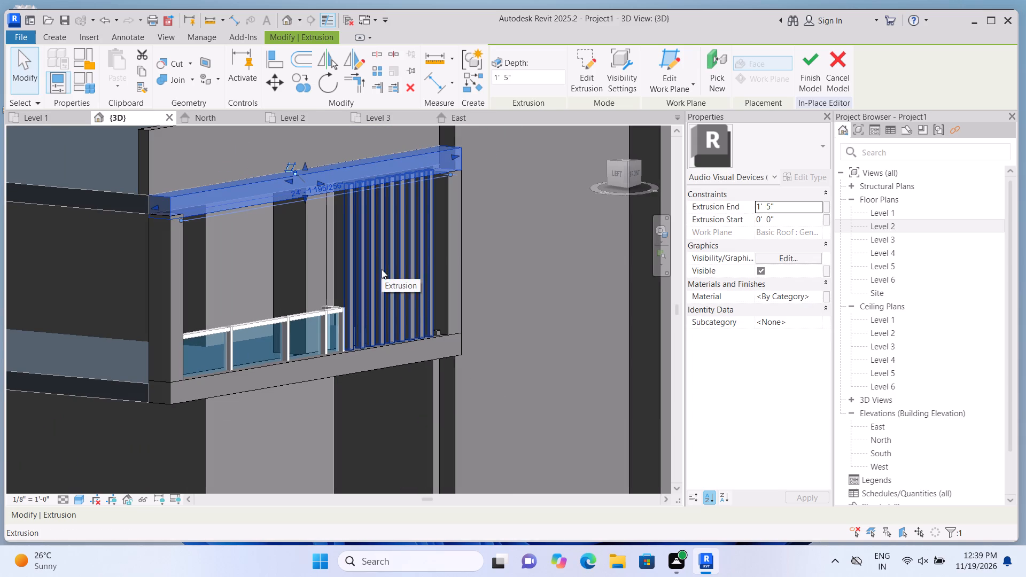
pyautogui.press('Escape')
# Stretch the remaining short block at the row's east end upward to 8' 10", reaching the overhead beam like the other slats.
pyautogui.scroll(2, 483, 282)
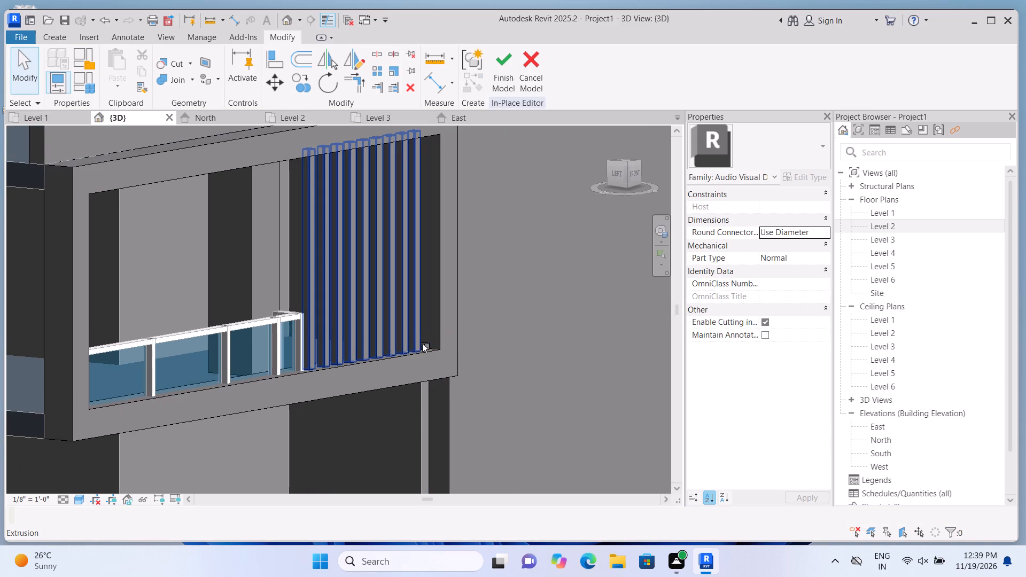
pyautogui.click(429, 341)
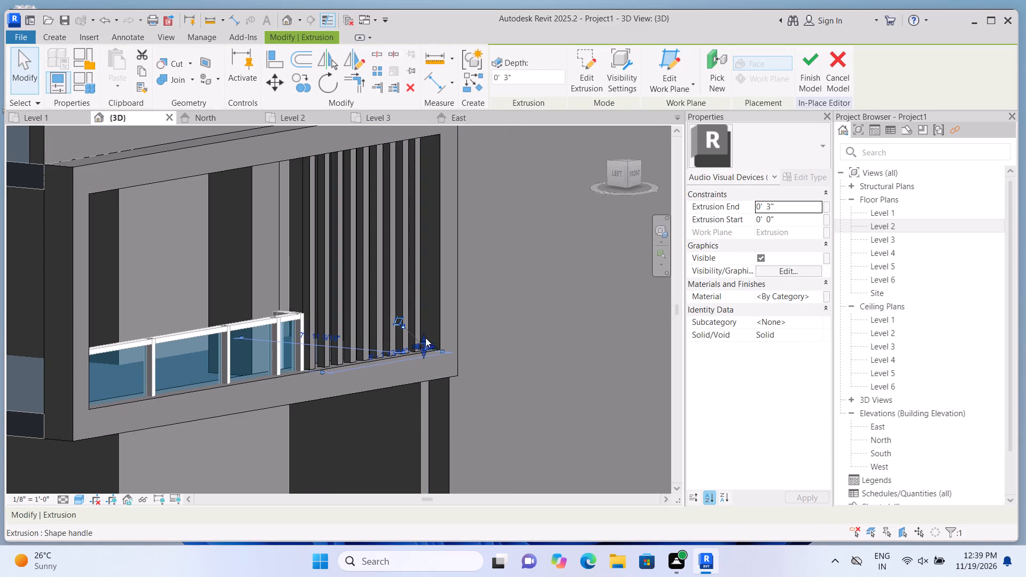
pyautogui.moveTo(422, 336); pyautogui.dragTo(423, 181)
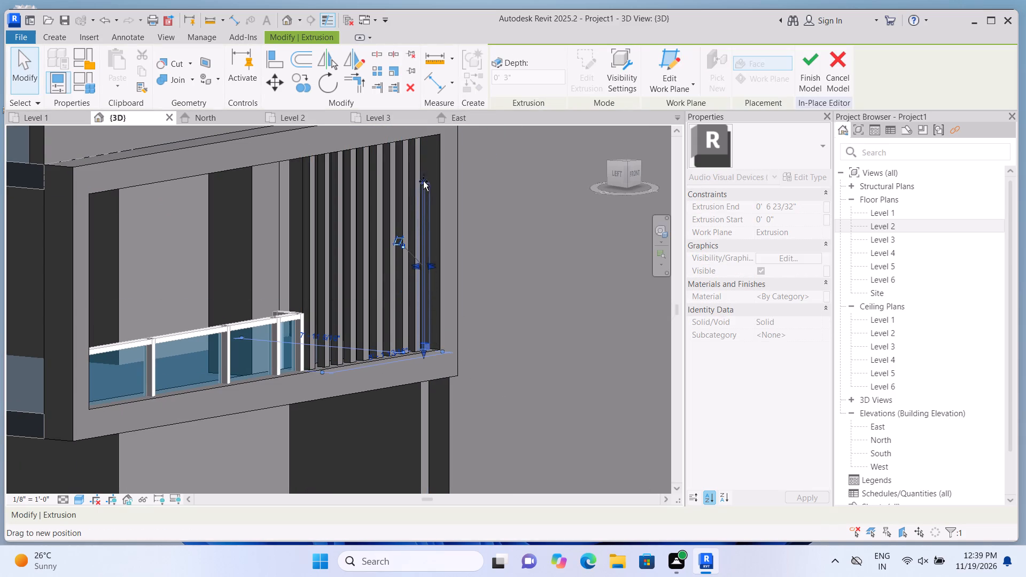
pyautogui.moveTo(423, 181); pyautogui.dragTo(423, 135)
pyautogui.scroll(-1, 427, 181)
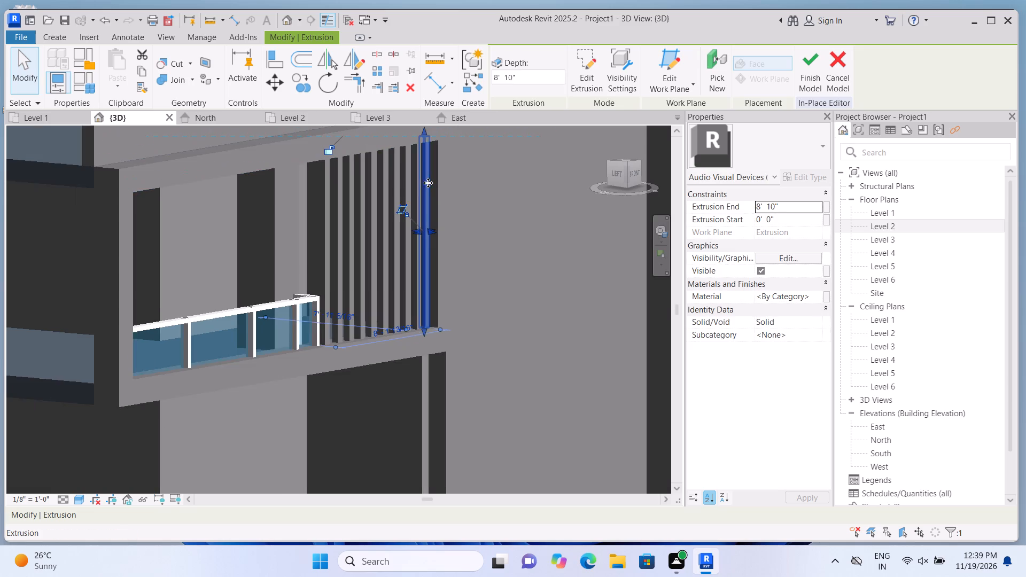
pyautogui.press('Escape')
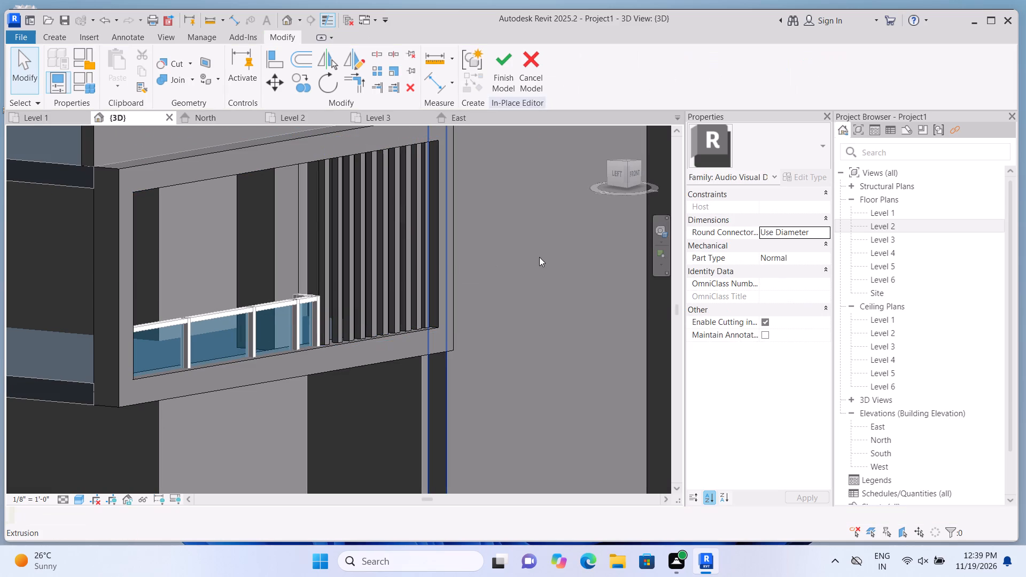
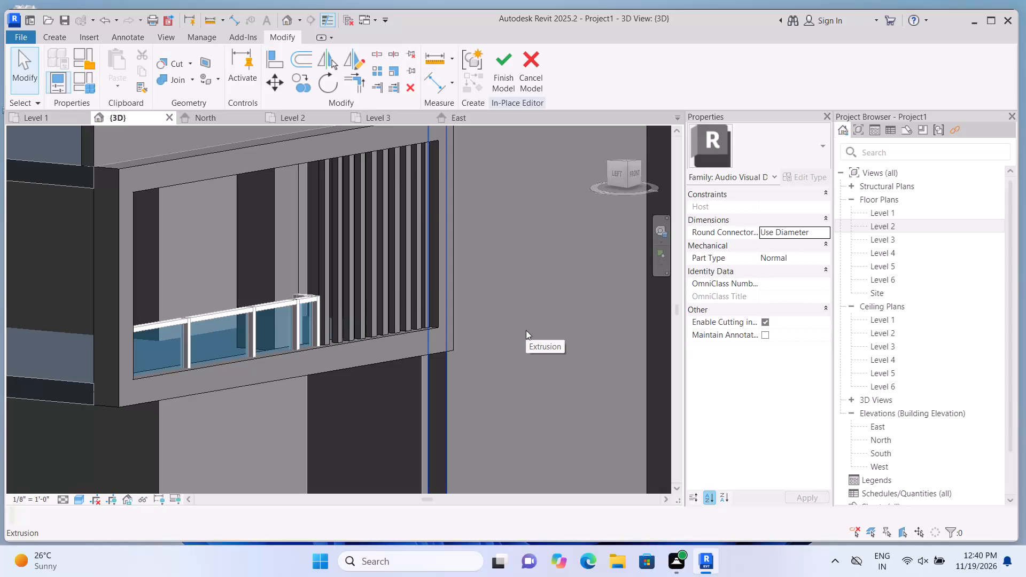
# Examine the finished slats, balcony frame and adjoining tall wall of the building from several angles in 3D.
pyautogui.scroll(-12, 533, 323)
pyautogui.scroll(4, 539, 452)
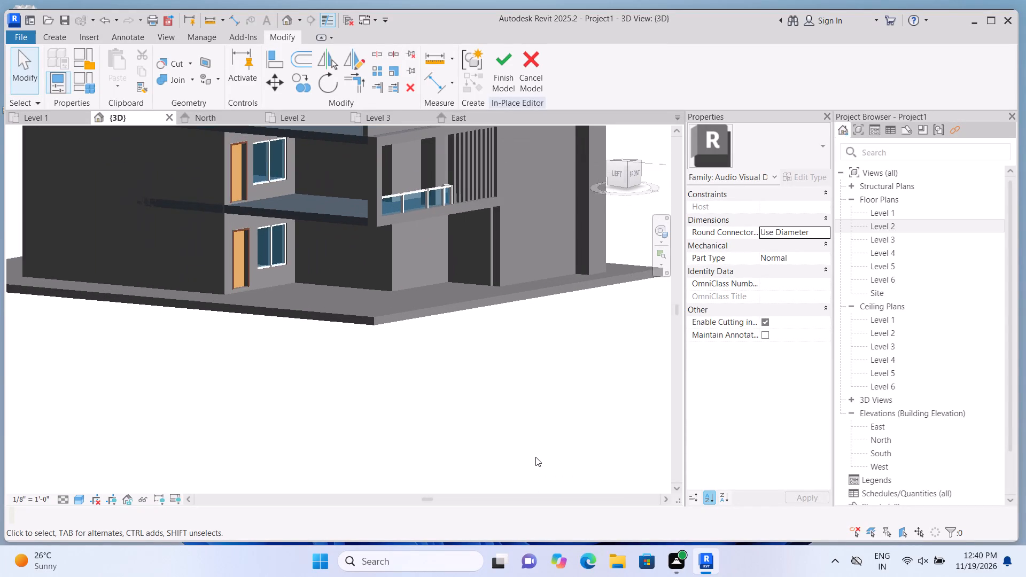
pyautogui.scroll(2, 535, 457)
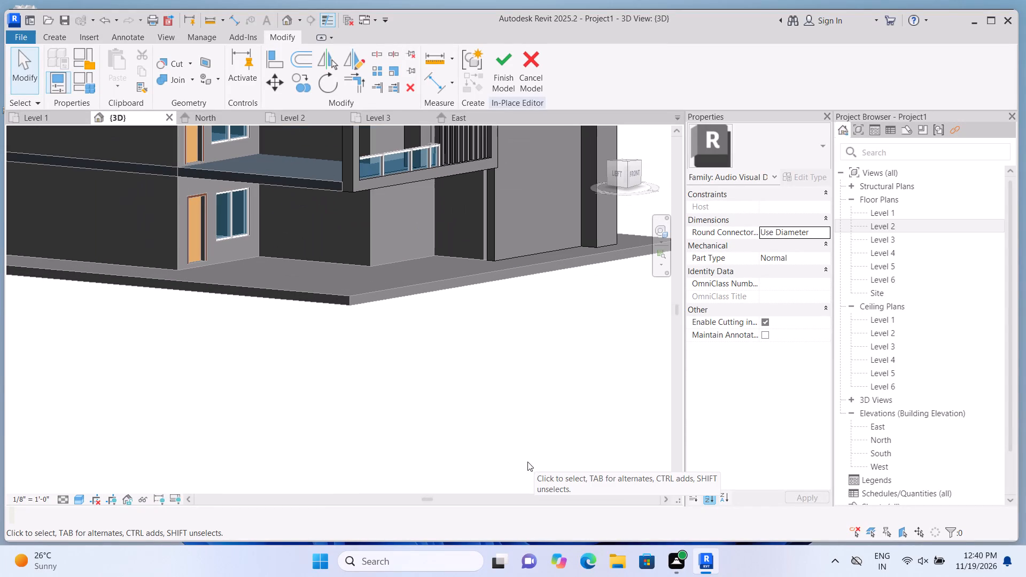
pyautogui.keyDown('shift'); pyautogui.moveTo(485, 447); pyautogui.dragTo(470, 446, button='middle'); pyautogui.keyUp('shift')
pyautogui.keyDown('shift'); pyautogui.moveTo(448, 433); pyautogui.dragTo(343, 425, button='middle'); pyautogui.keyUp('shift')
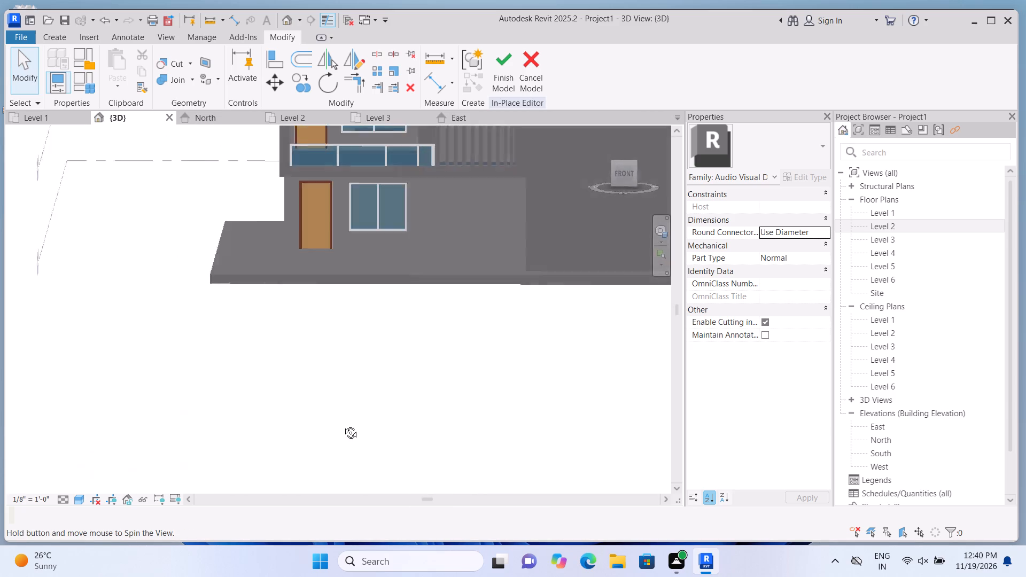
pyautogui.keyDown('shift'); pyautogui.moveTo(343, 425); pyautogui.dragTo(298, 420, button='middle'); pyautogui.keyUp('shift')
pyautogui.scroll(-3, 399, 375)
pyautogui.moveTo(399, 361); pyautogui.dragTo(390, 428, button='middle')
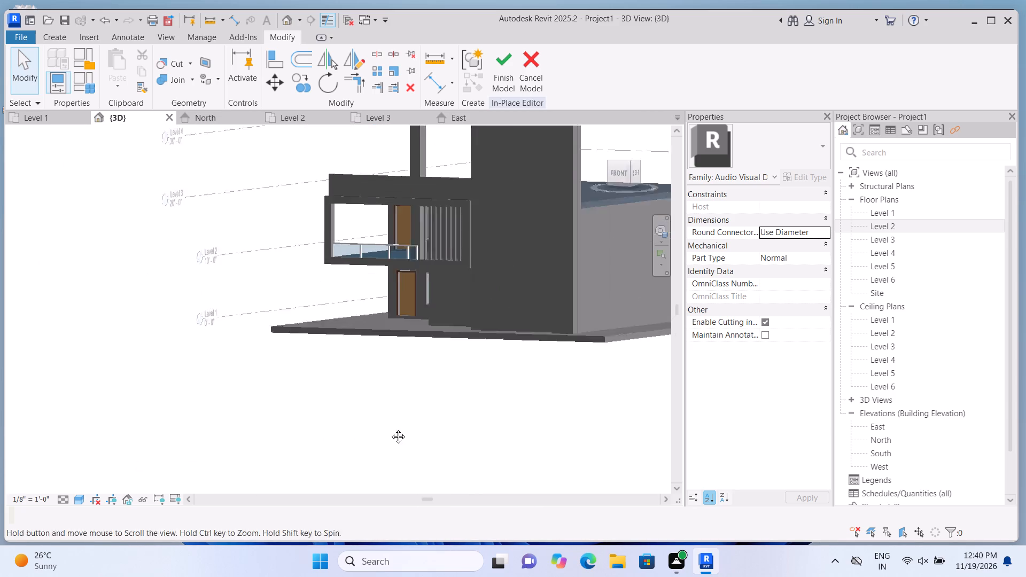
pyautogui.moveTo(390, 428); pyautogui.dragTo(391, 425, button='middle')
pyautogui.scroll(12, 502, 254)
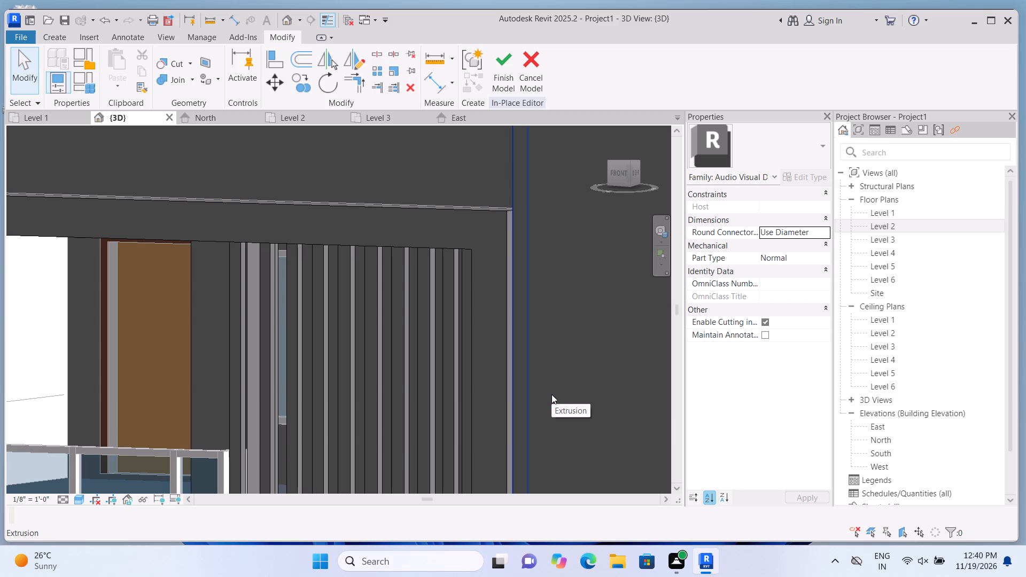
pyautogui.scroll(-5, 566, 382)
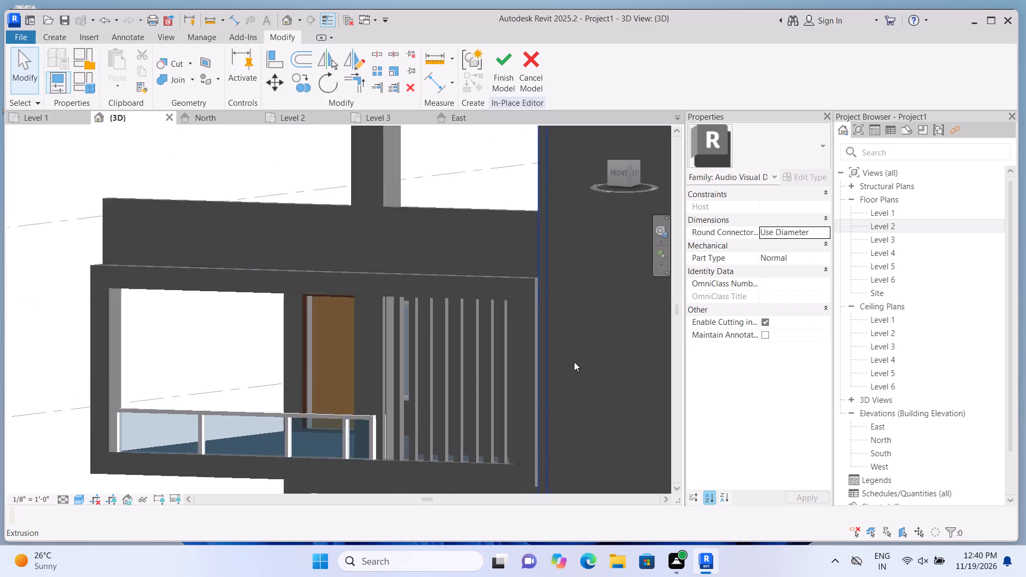
pyautogui.scroll(-3, 574, 362)
pyautogui.keyDown('shift'); pyautogui.moveTo(232, 341); pyautogui.dragTo(321, 428, button='middle'); pyautogui.keyUp('shift')
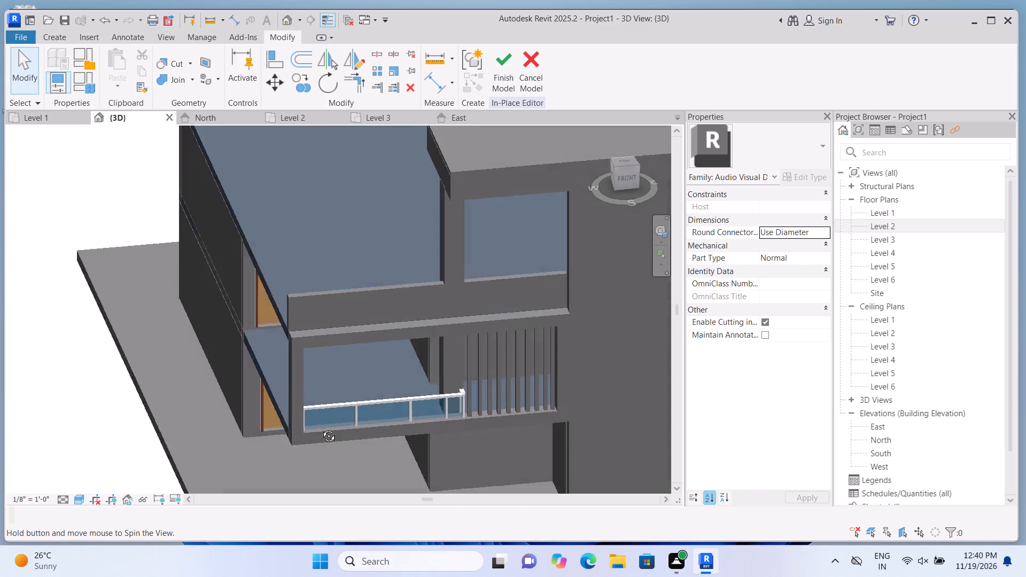
pyautogui.keyDown('shift'); pyautogui.moveTo(321, 428); pyautogui.dragTo(353, 316, button='middle'); pyautogui.keyUp('shift')
pyautogui.scroll(-1, 354, 316)
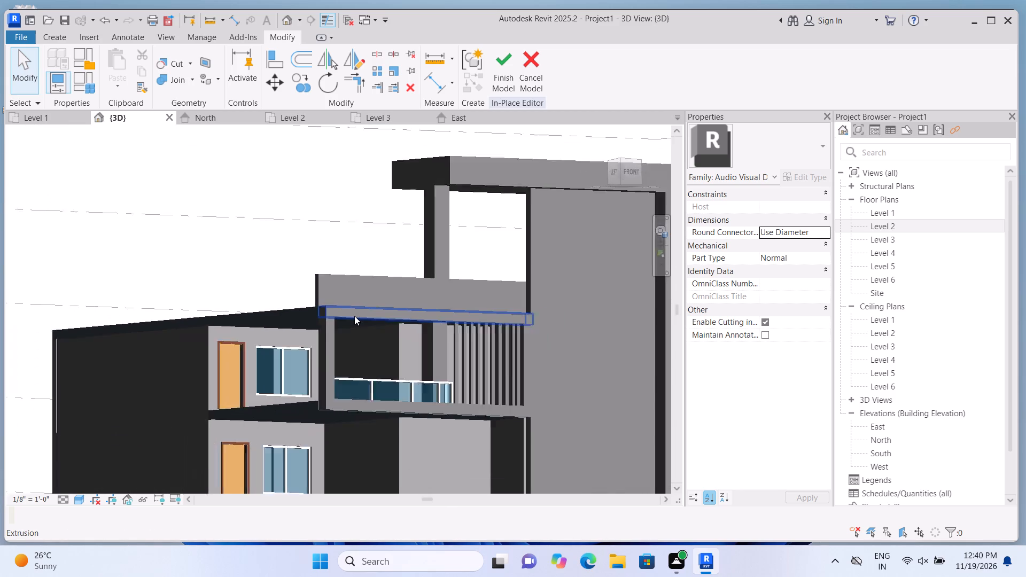
pyautogui.scroll(-3, 354, 316)
pyautogui.keyDown('shift'); pyautogui.moveTo(343, 426); pyautogui.dragTo(335, 482, button='middle'); pyautogui.keyUp('shift')
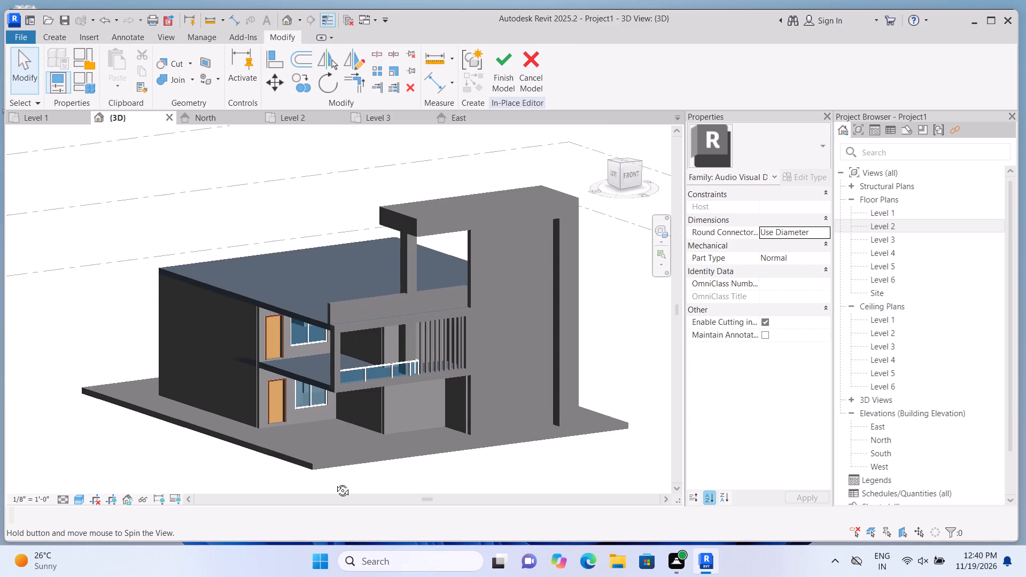
pyautogui.keyDown('shift'); pyautogui.moveTo(335, 482); pyautogui.dragTo(314, 458, button='middle'); pyautogui.keyUp('shift')
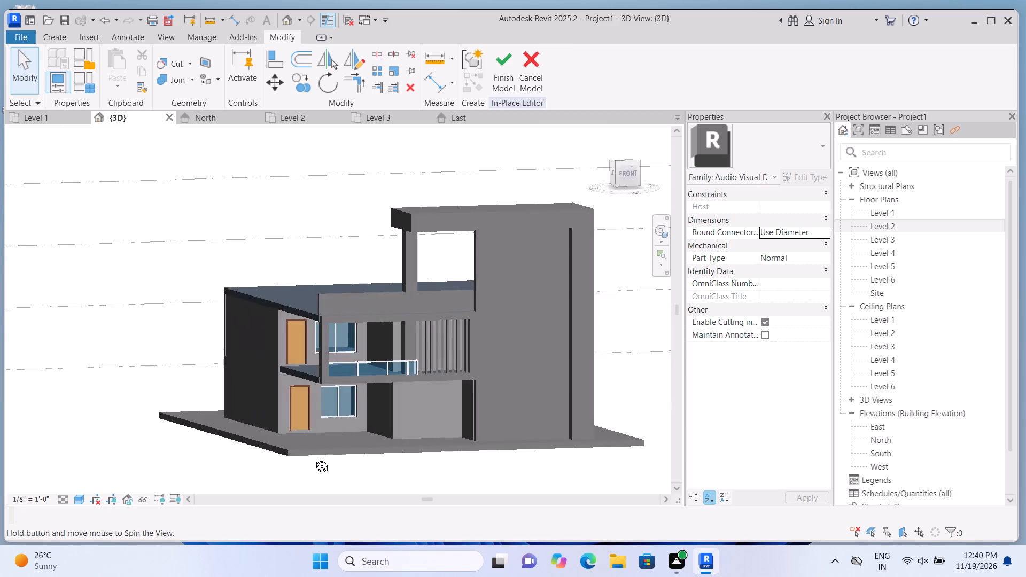
pyautogui.keyDown('shift'); pyautogui.moveTo(314, 458); pyautogui.dragTo(355, 457, button='middle'); pyautogui.keyUp('shift')
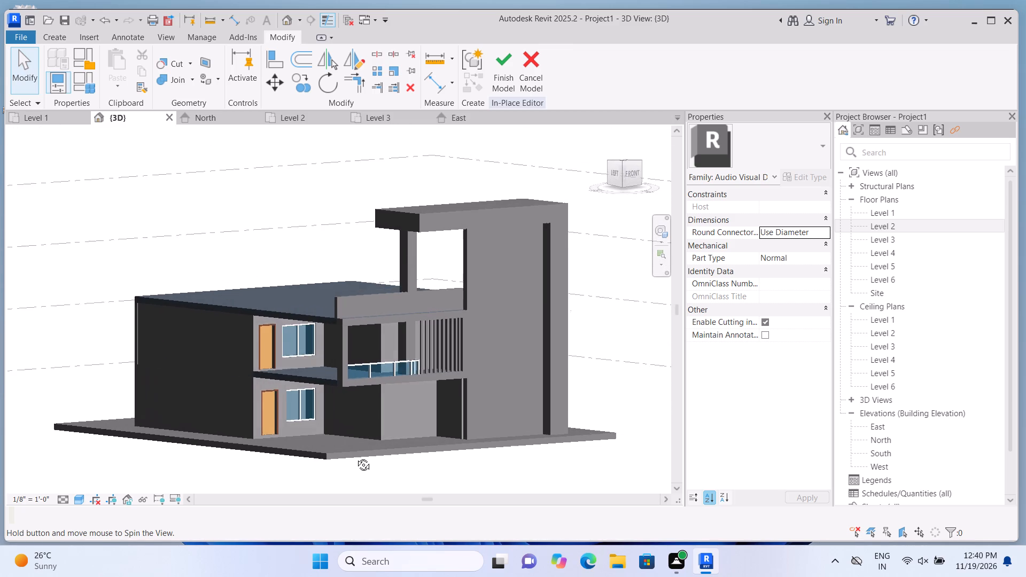
pyautogui.keyDown('shift'); pyautogui.moveTo(355, 457); pyautogui.dragTo(357, 457, button='middle'); pyautogui.keyUp('shift')
pyautogui.scroll(3, 421, 433)
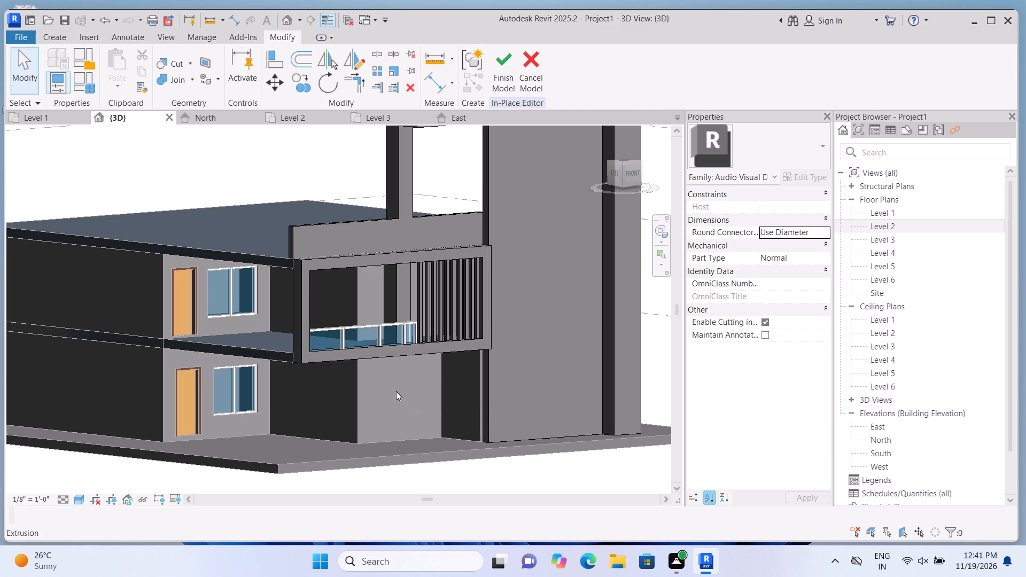
pyautogui.keyDown('shift'); pyautogui.moveTo(390, 392); pyautogui.dragTo(462, 408, button='middle'); pyautogui.keyUp('shift')
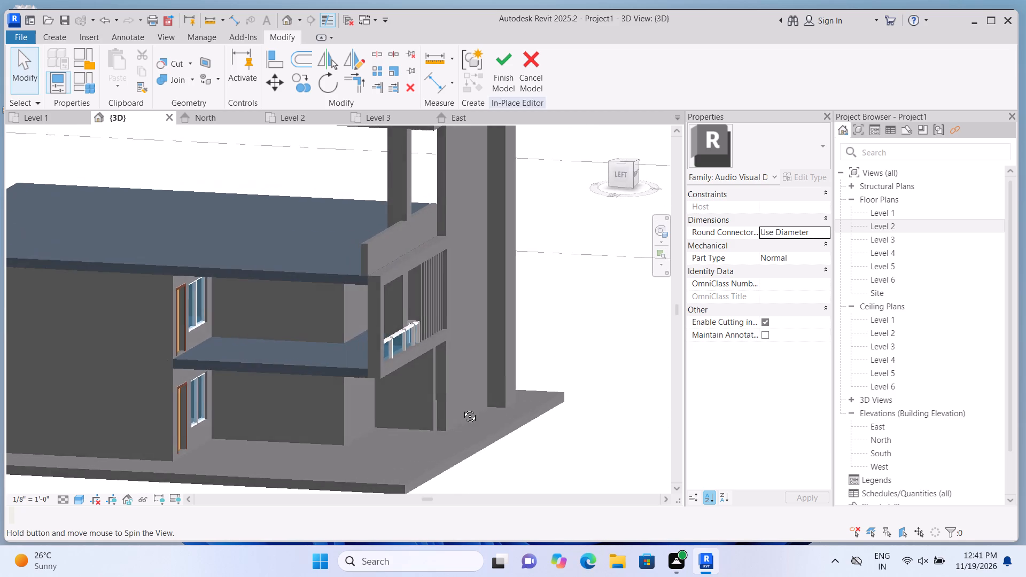
pyautogui.keyDown('shift'); pyautogui.moveTo(462, 408); pyautogui.dragTo(441, 409, button='middle'); pyautogui.keyUp('shift')
pyautogui.scroll(2, 418, 424)
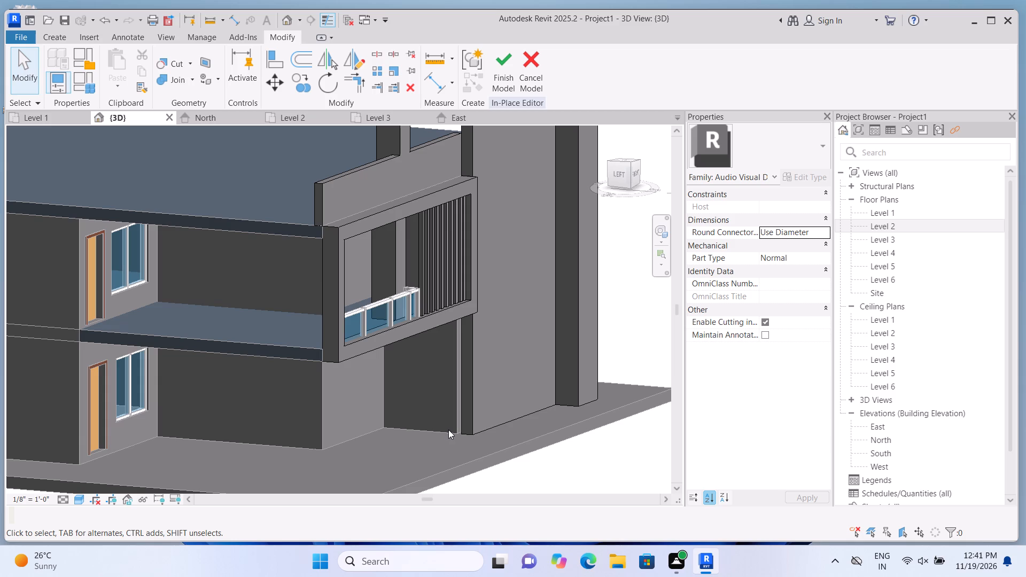
pyautogui.scroll(2, 455, 432)
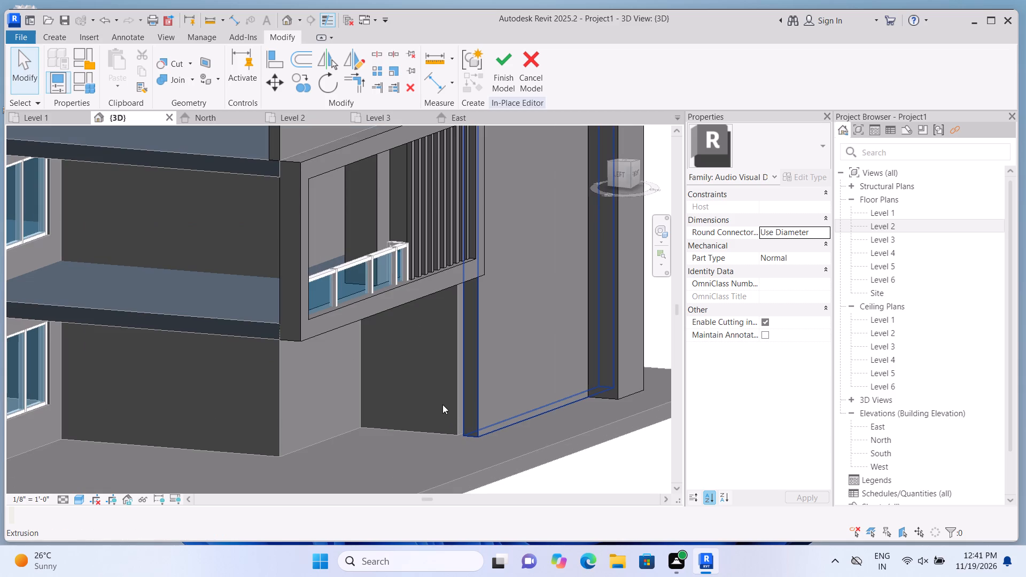
# Create a 3" deep solid extrusion on the tall wall's narrow side face, 1' wide by 10' high, from the balcony frame's underside to the ground.
pyautogui.click(61, 41)
pyautogui.click(129, 58)
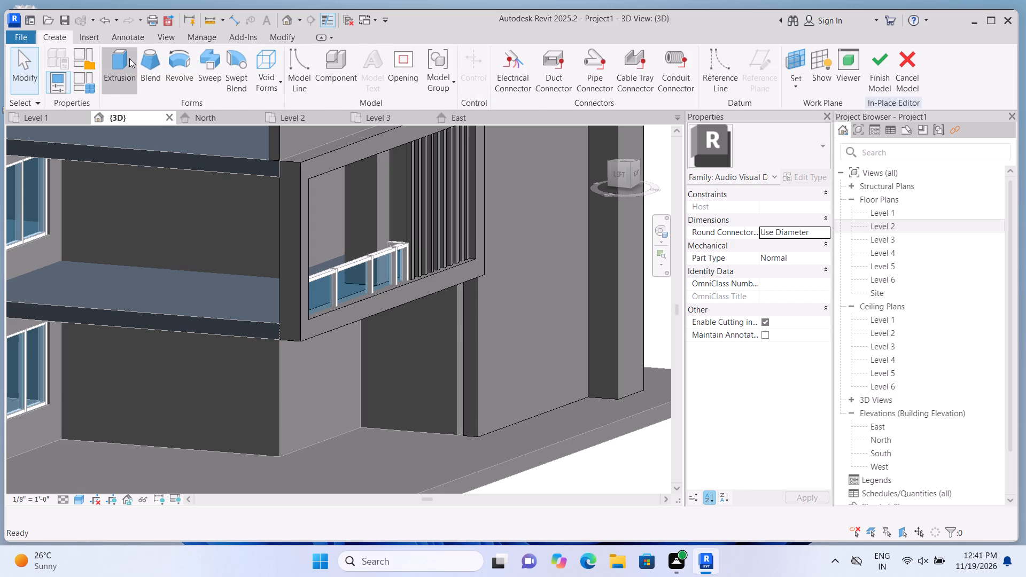
pyautogui.click(702, 90)
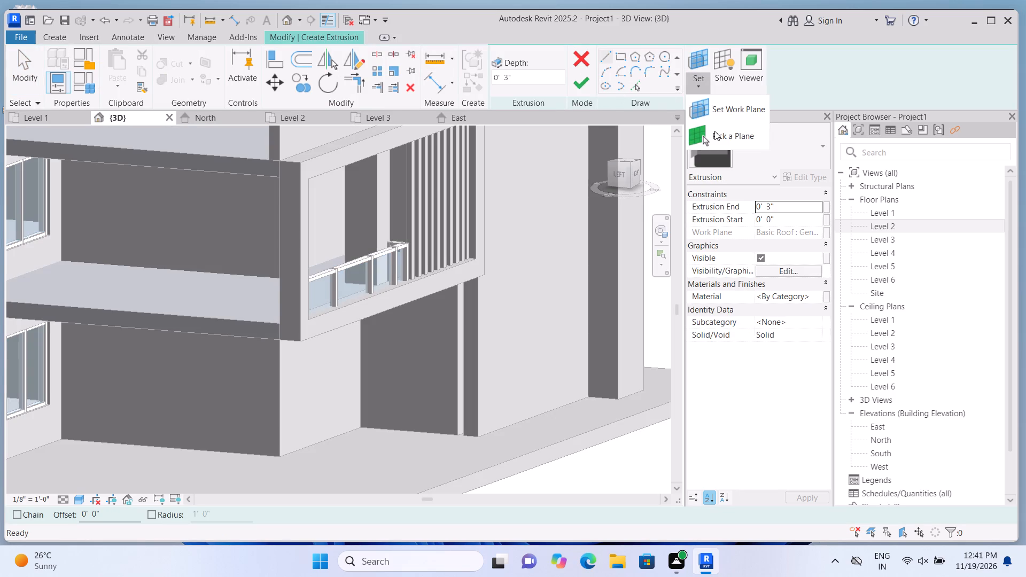
pyautogui.click(714, 131)
pyautogui.scroll(1, 474, 399)
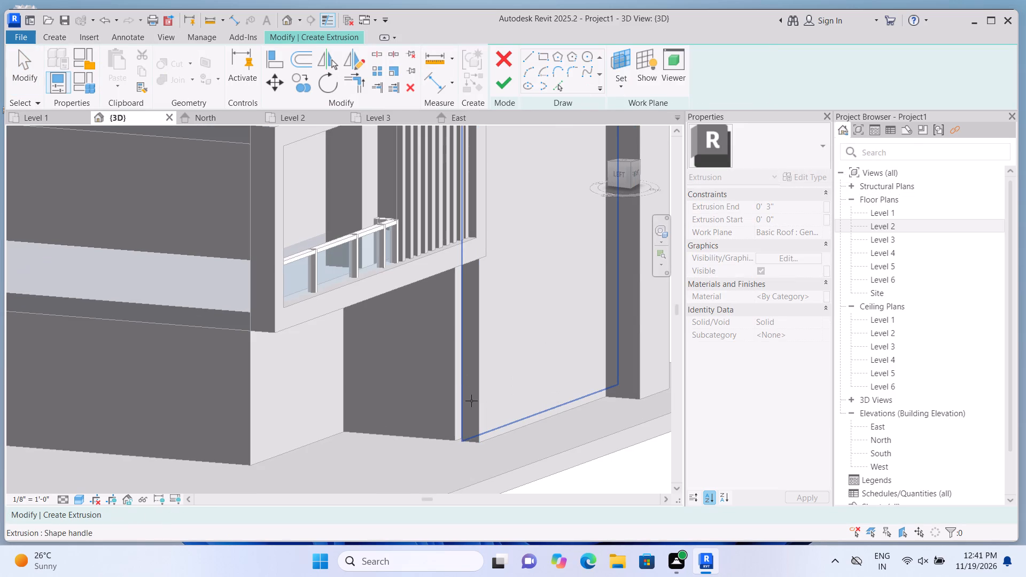
pyautogui.click(471, 401)
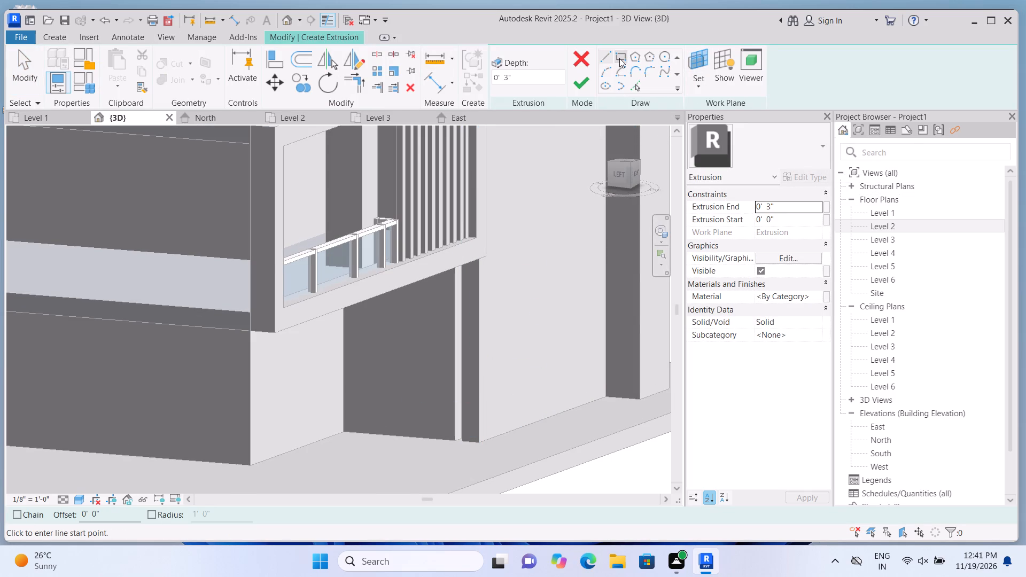
pyautogui.click(619, 58)
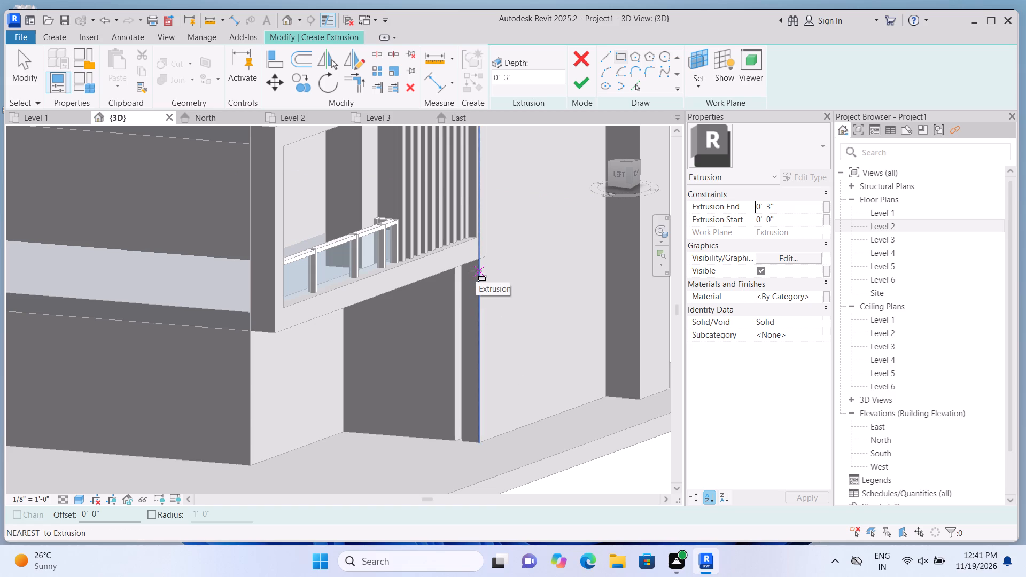
pyautogui.scroll(3, 465, 305)
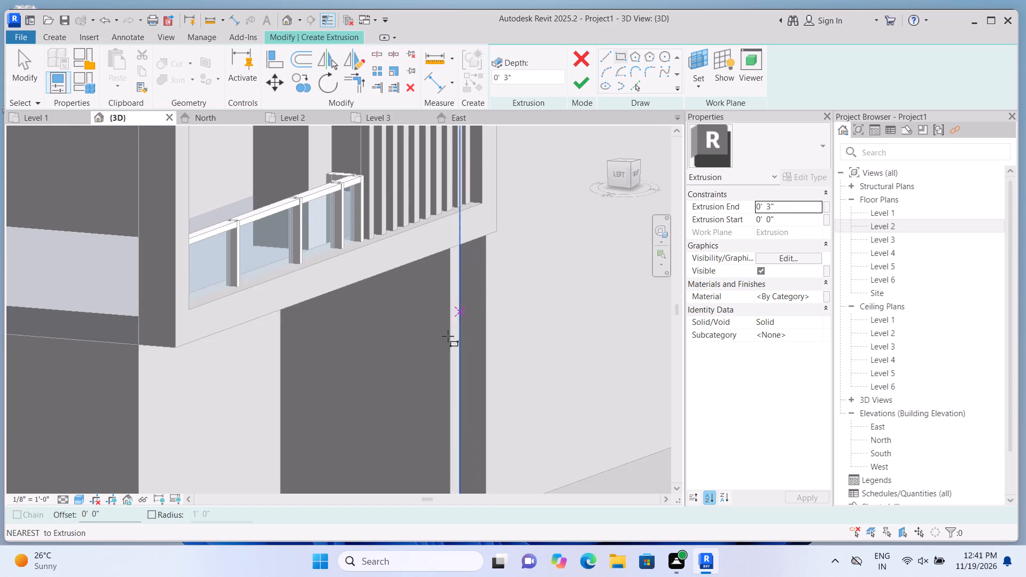
pyautogui.moveTo(444, 336); pyautogui.dragTo(452, 284, button='middle')
pyautogui.scroll(1, 432, 298)
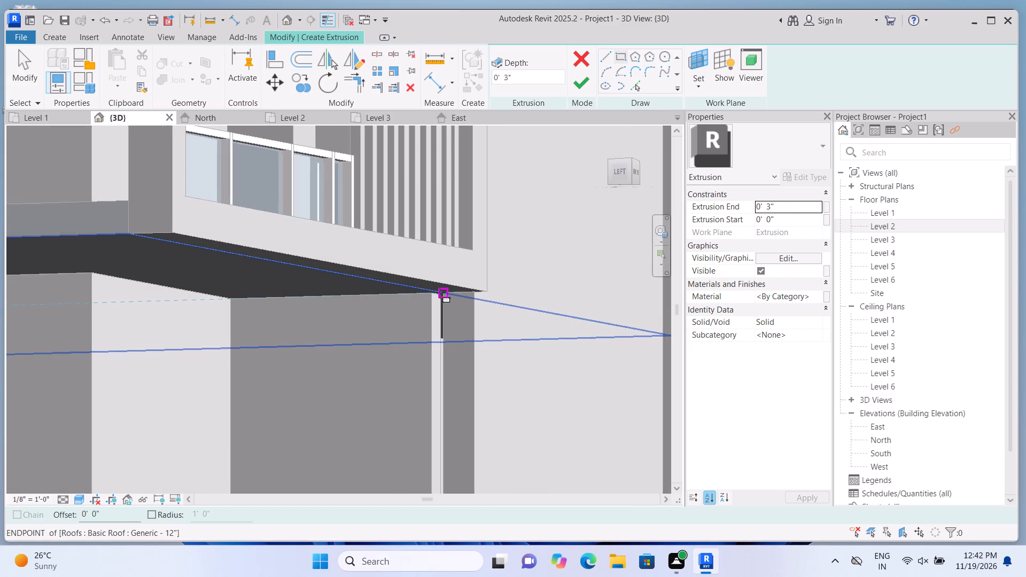
pyautogui.scroll(12, 440, 292)
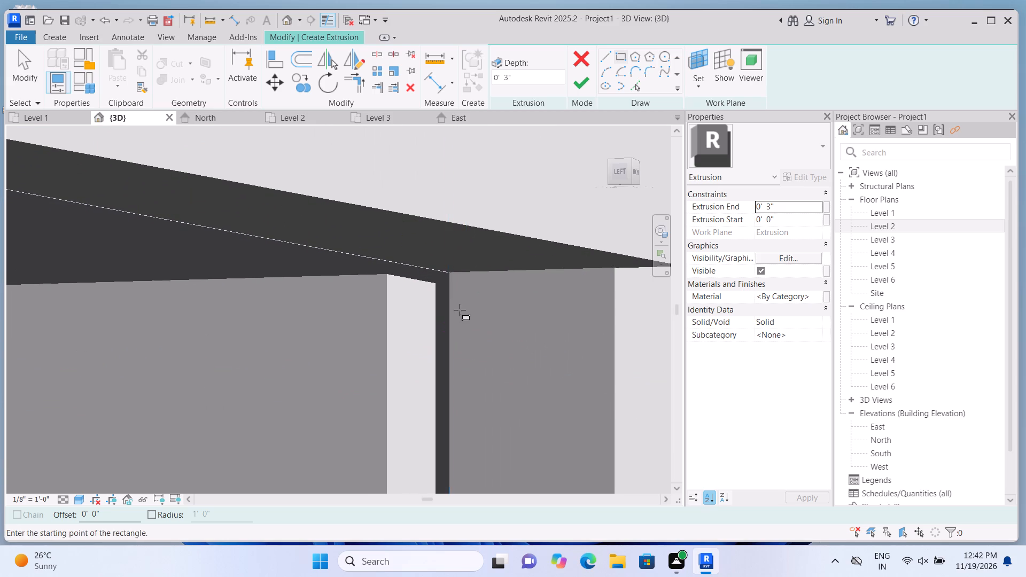
pyautogui.click(450, 276)
pyautogui.scroll(-2, 572, 402)
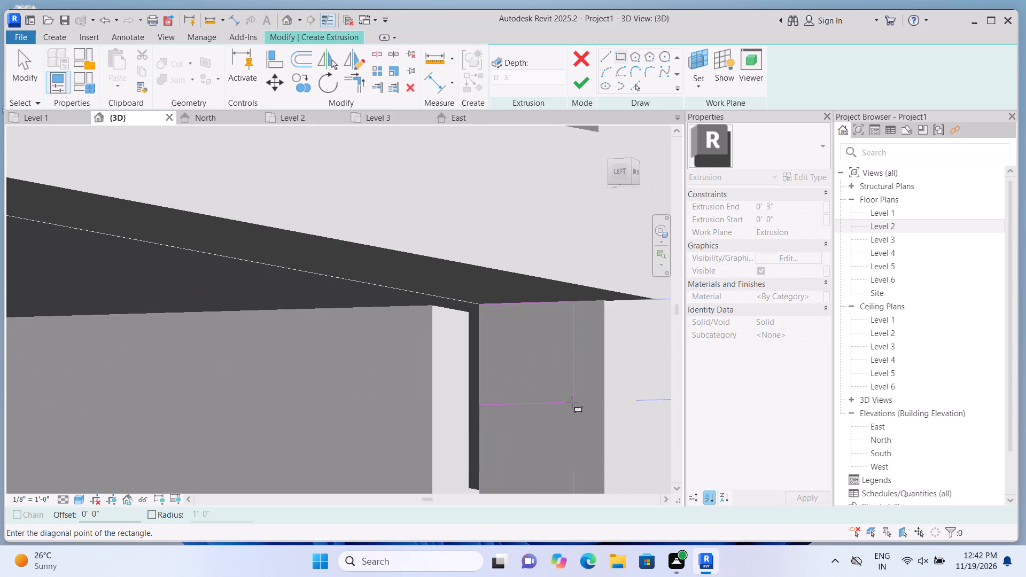
pyautogui.scroll(-11, 572, 402)
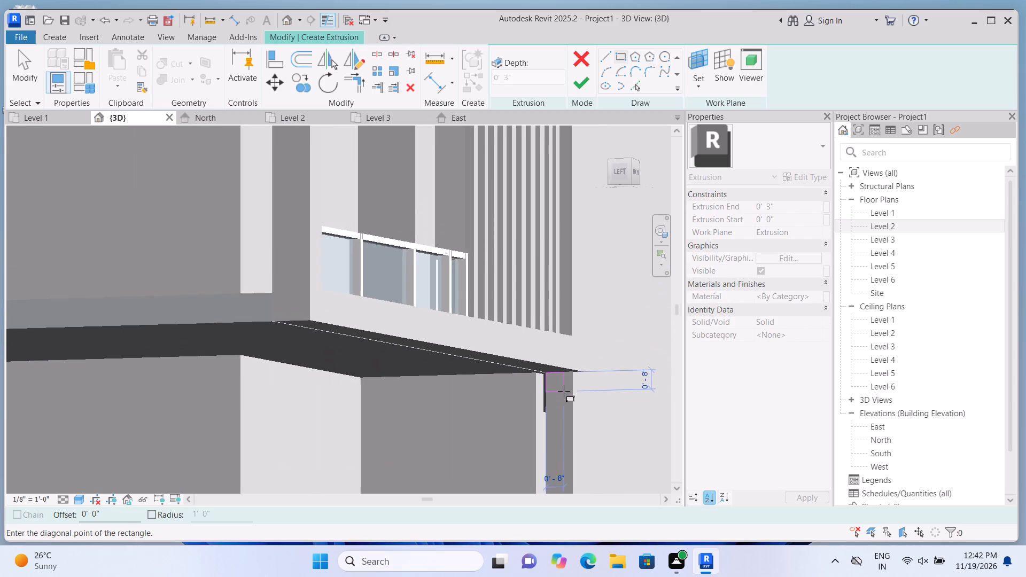
pyautogui.scroll(-4, 564, 391)
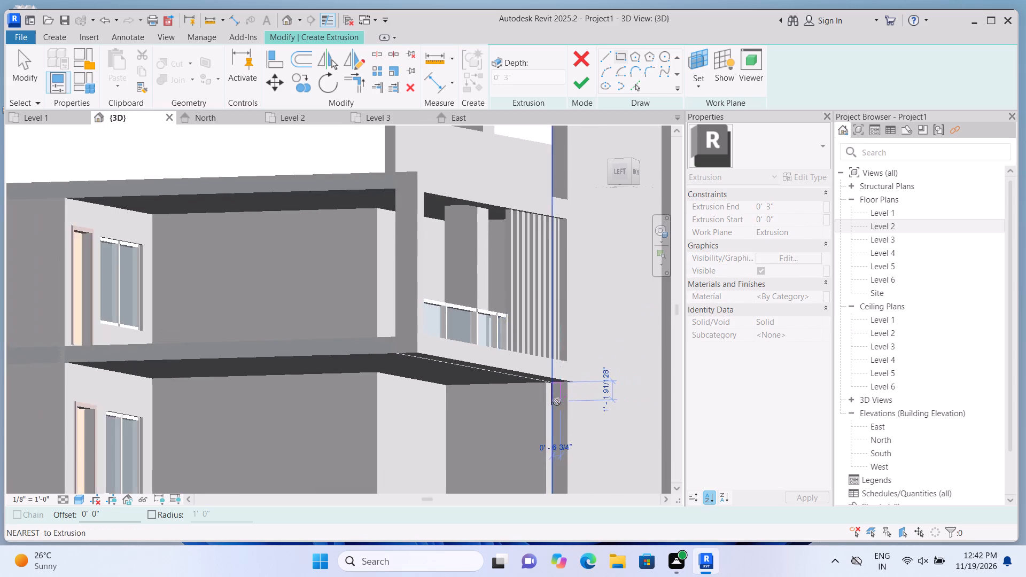
pyautogui.scroll(-5, 557, 402)
pyautogui.keyDown('shift'); pyautogui.moveTo(558, 446); pyautogui.dragTo(556, 461, button='middle'); pyautogui.keyUp('shift')
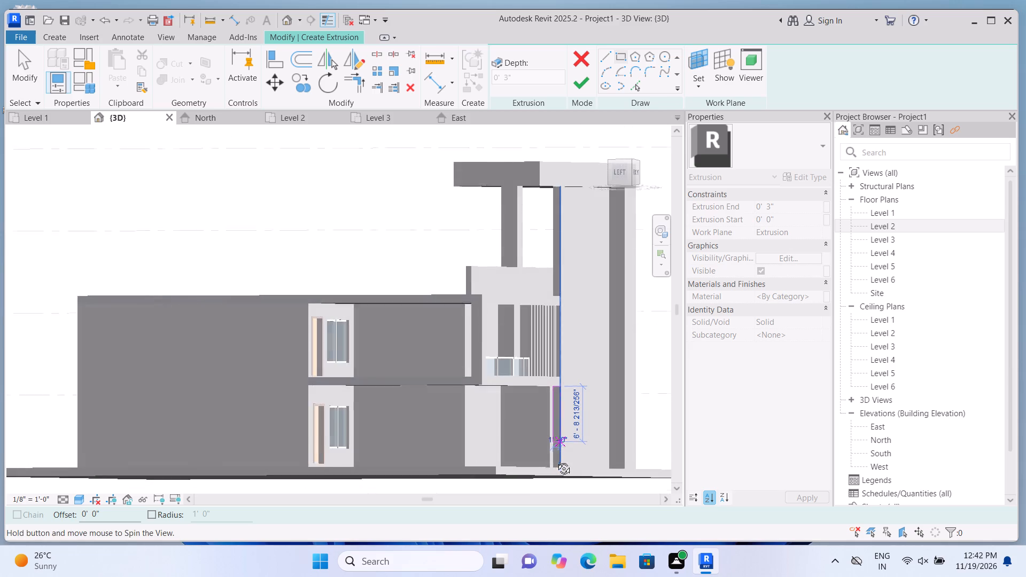
pyautogui.keyDown('shift'); pyautogui.moveTo(556, 461); pyautogui.dragTo(550, 491, button='middle'); pyautogui.keyUp('shift')
pyautogui.scroll(9, 561, 460)
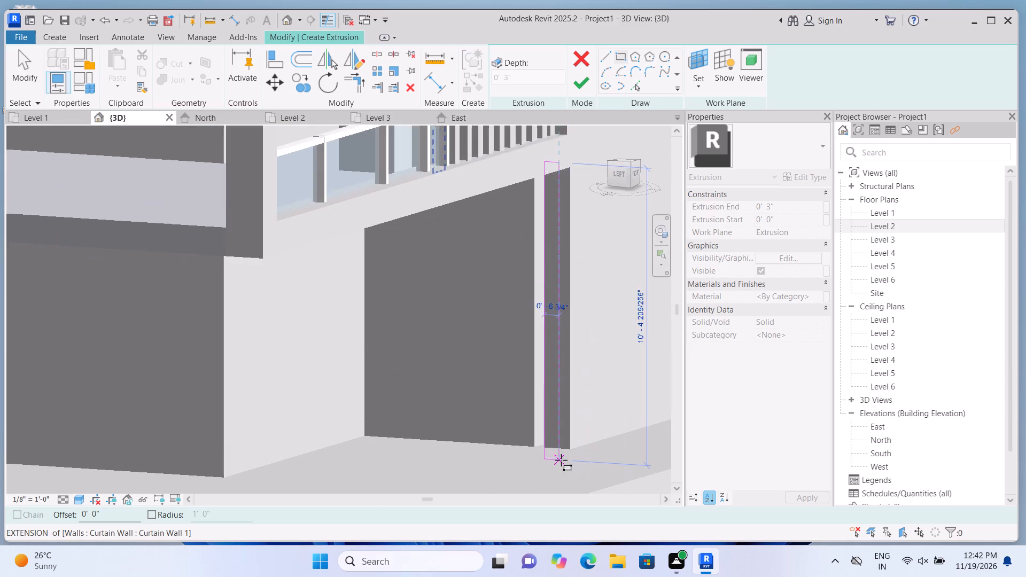
pyautogui.scroll(2, 561, 460)
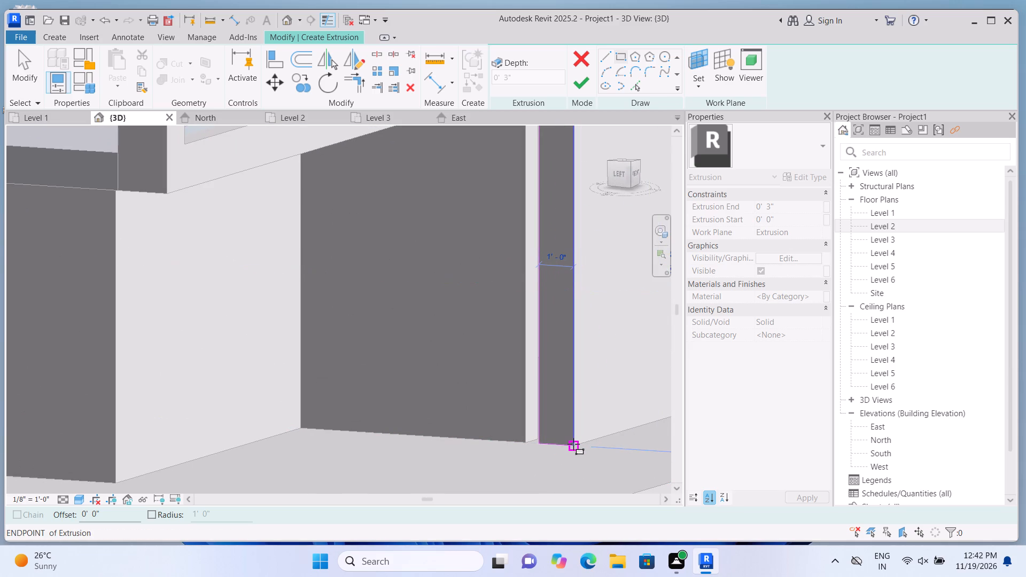
pyautogui.click(573, 444)
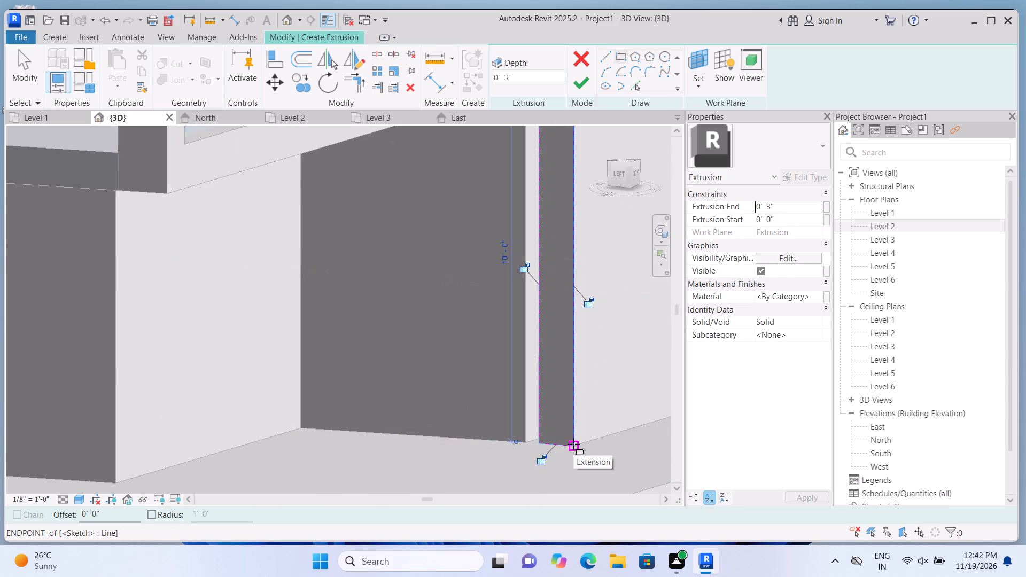
pyautogui.click(582, 76)
# Set the extrusion end of the new solid below the balcony frame to 1' 0".
pyautogui.scroll(-3, 560, 322)
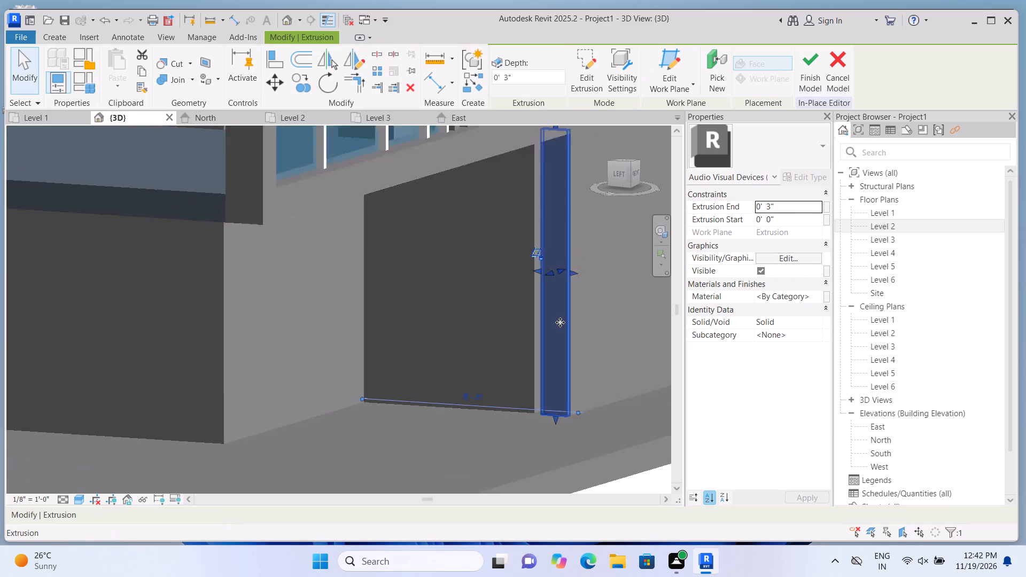
pyautogui.scroll(2, 553, 298)
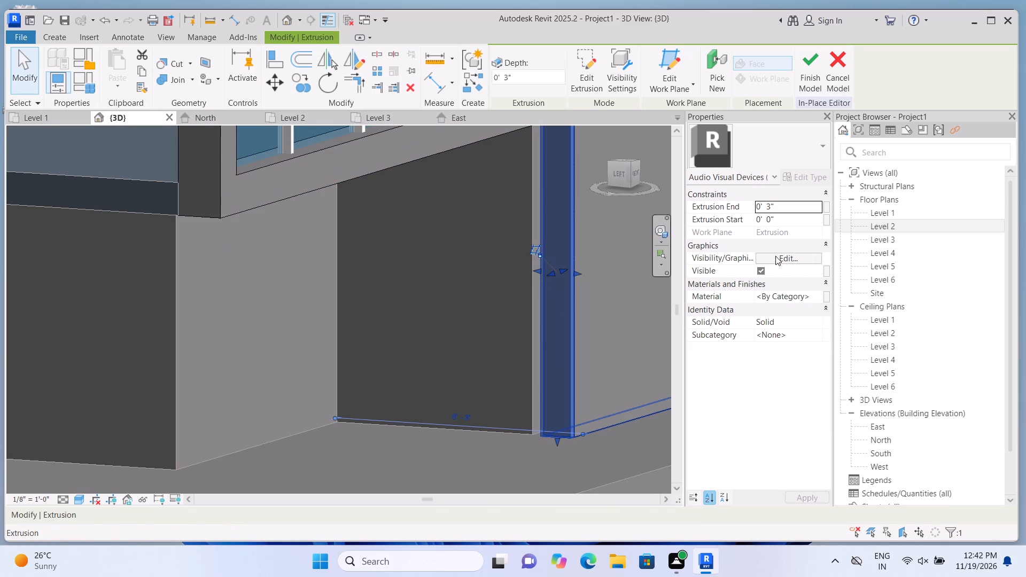
pyautogui.click(799, 206)
pyautogui.press('BackSpace')
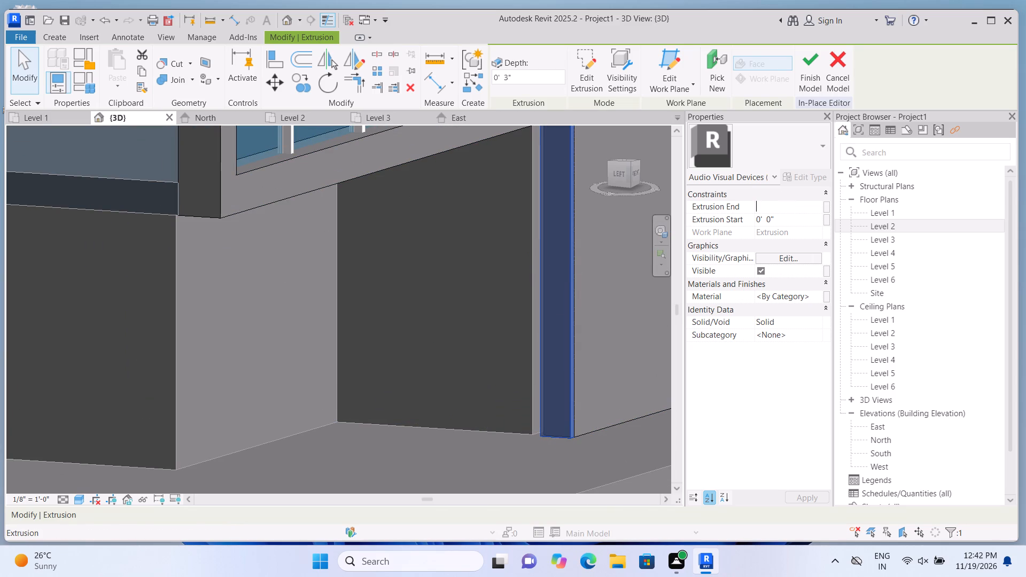
pyautogui.press('1')
pyautogui.press('Return')
# Examine the 1' solid beneath the balcony frame against the tall wall, comparing it with the slats and frame from several angles.
pyautogui.scroll(-6, 580, 402)
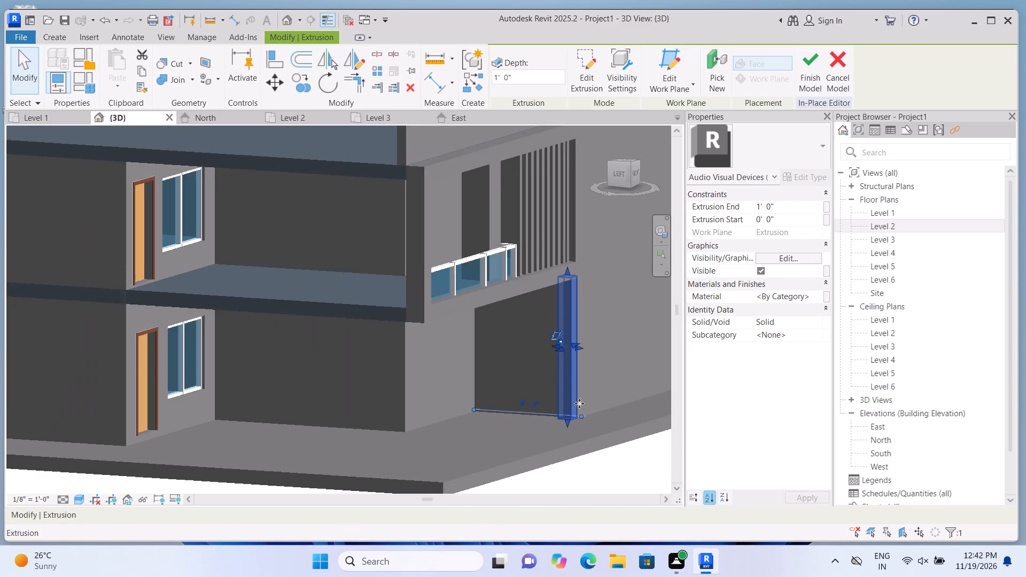
pyautogui.scroll(-2, 579, 403)
pyautogui.scroll(1, 579, 403)
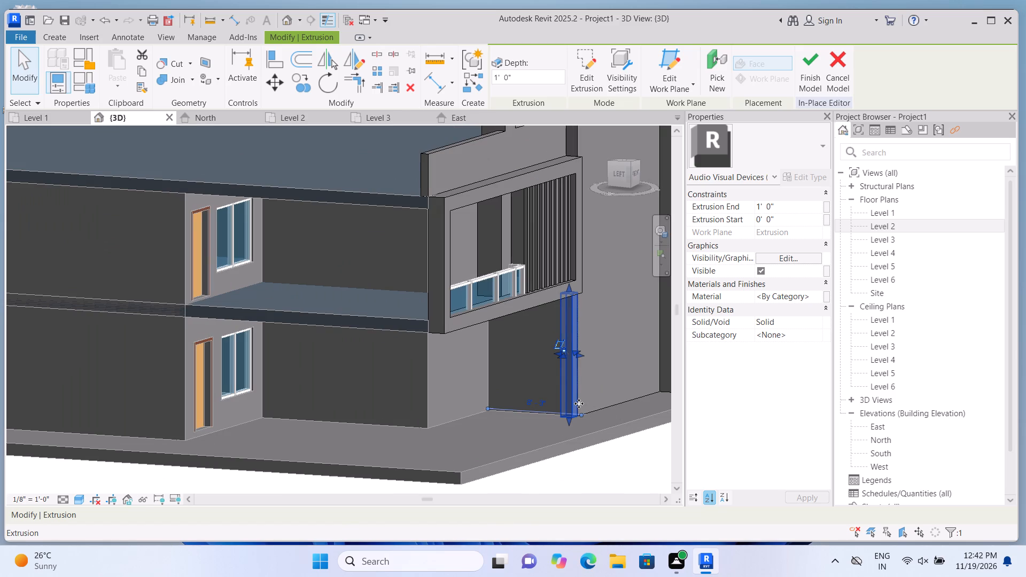
pyautogui.scroll(-2, 579, 403)
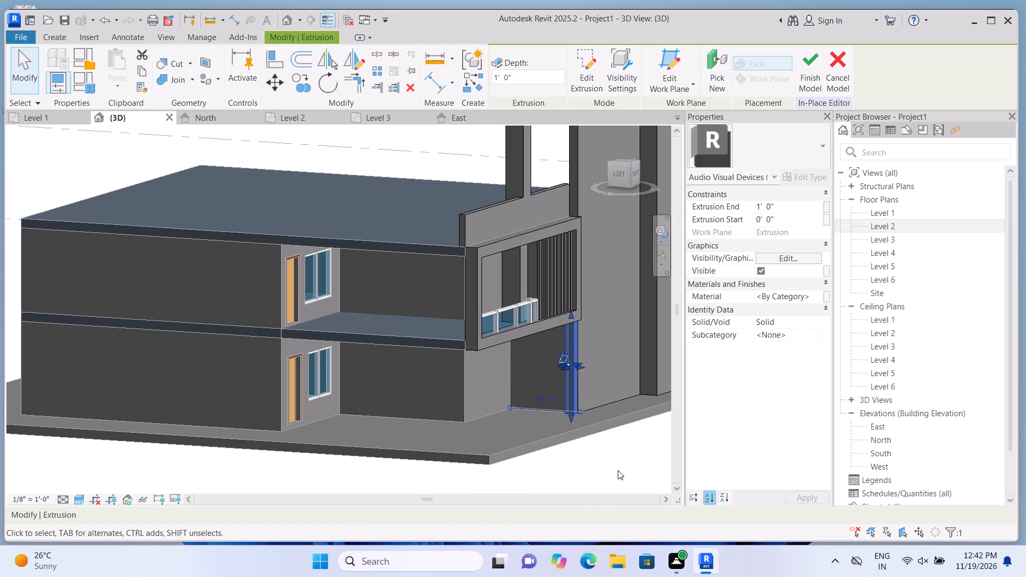
pyautogui.keyDown('shift'); pyautogui.moveTo(618, 470); pyautogui.dragTo(563, 473, button='middle'); pyautogui.keyUp('shift')
pyautogui.scroll(5, 587, 400)
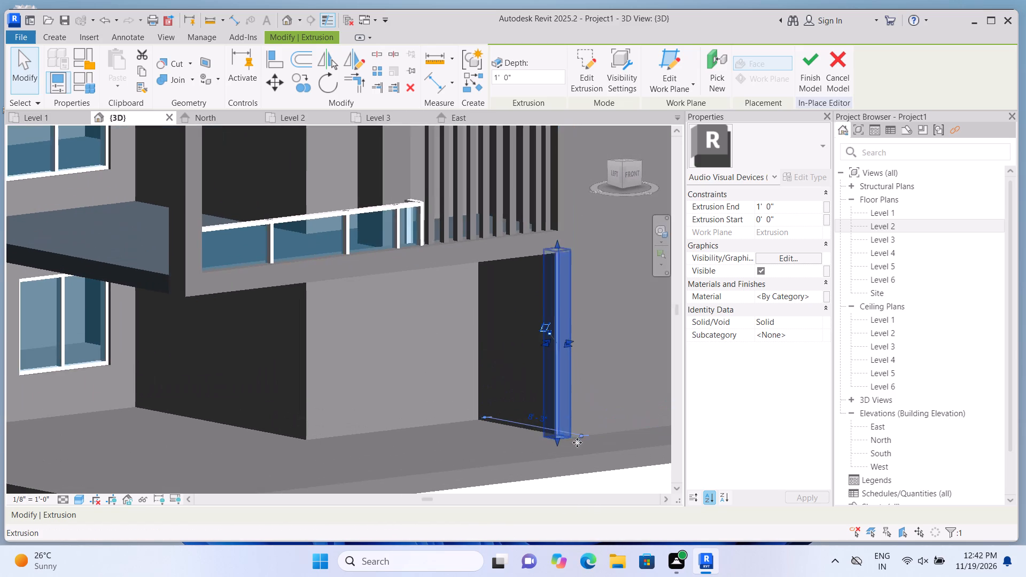
pyautogui.click(605, 487)
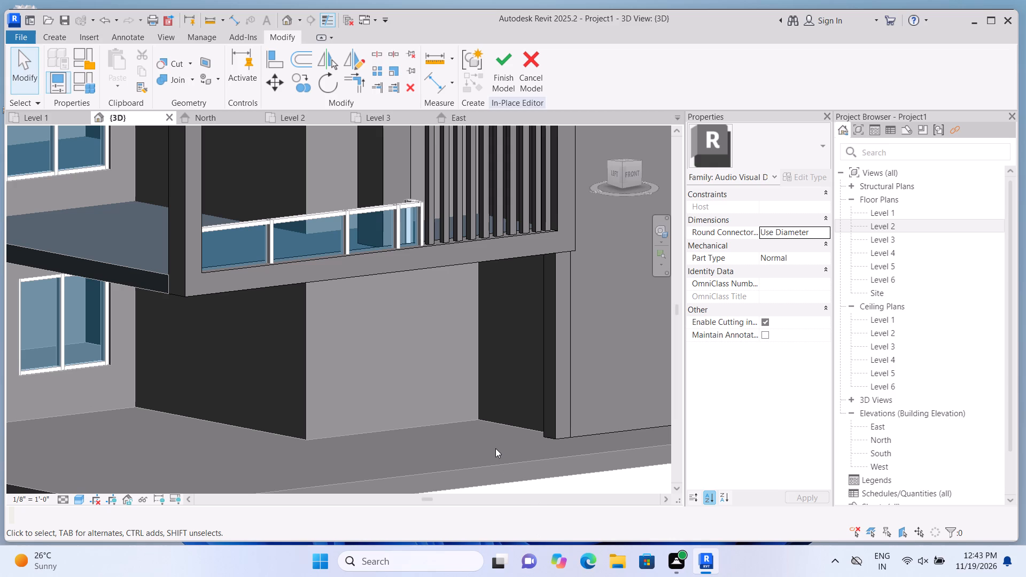
pyautogui.scroll(-2, 552, 414)
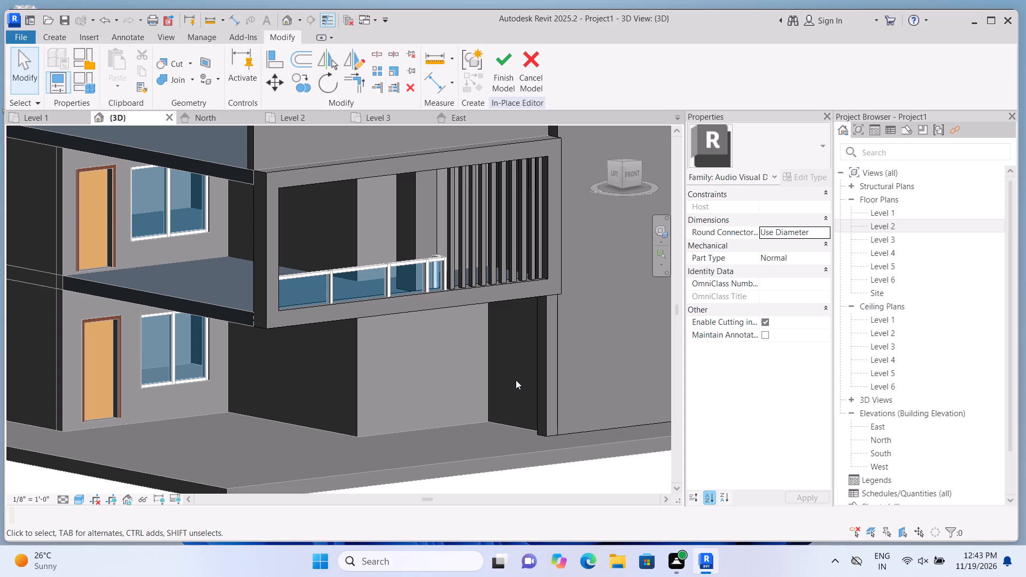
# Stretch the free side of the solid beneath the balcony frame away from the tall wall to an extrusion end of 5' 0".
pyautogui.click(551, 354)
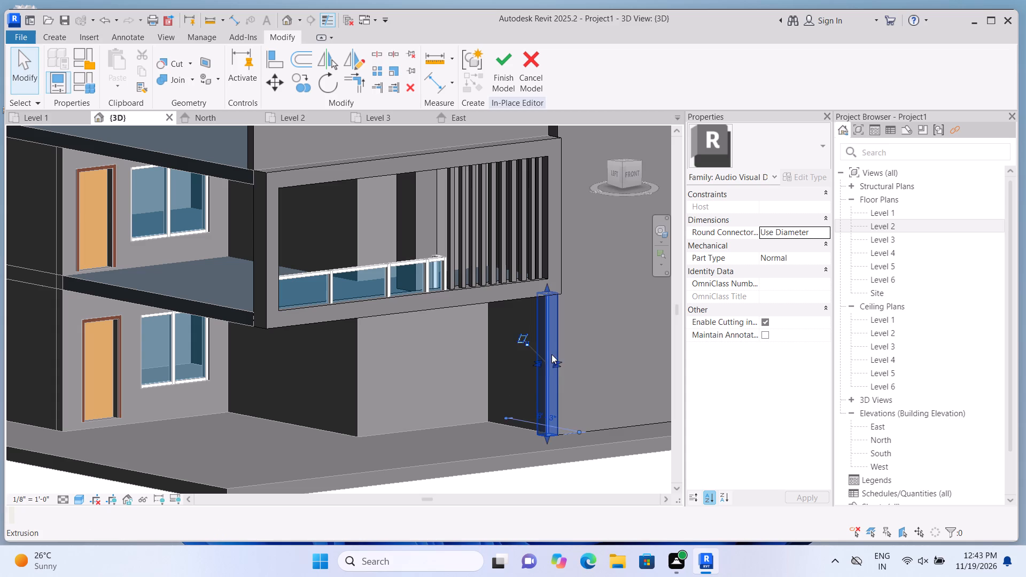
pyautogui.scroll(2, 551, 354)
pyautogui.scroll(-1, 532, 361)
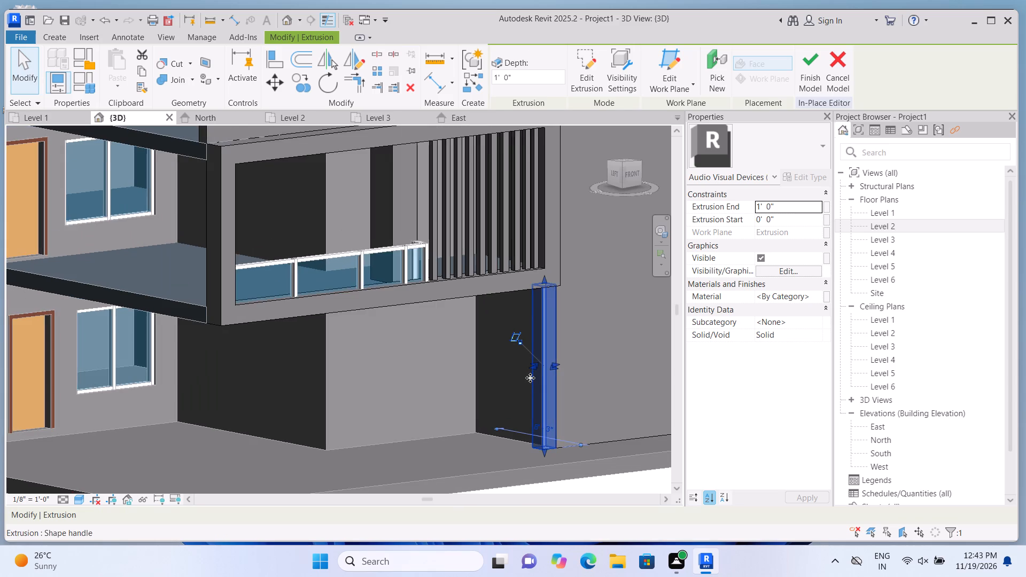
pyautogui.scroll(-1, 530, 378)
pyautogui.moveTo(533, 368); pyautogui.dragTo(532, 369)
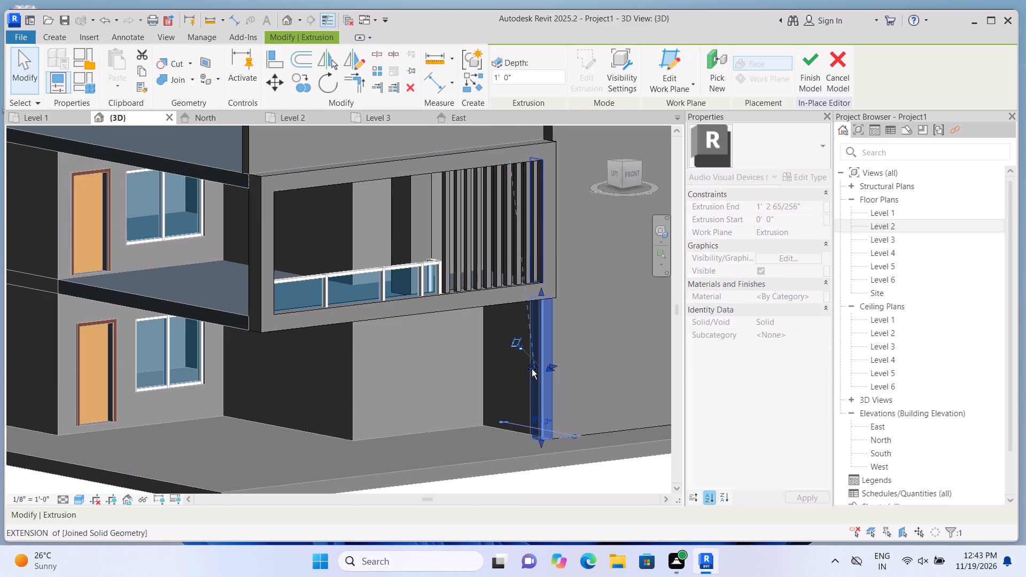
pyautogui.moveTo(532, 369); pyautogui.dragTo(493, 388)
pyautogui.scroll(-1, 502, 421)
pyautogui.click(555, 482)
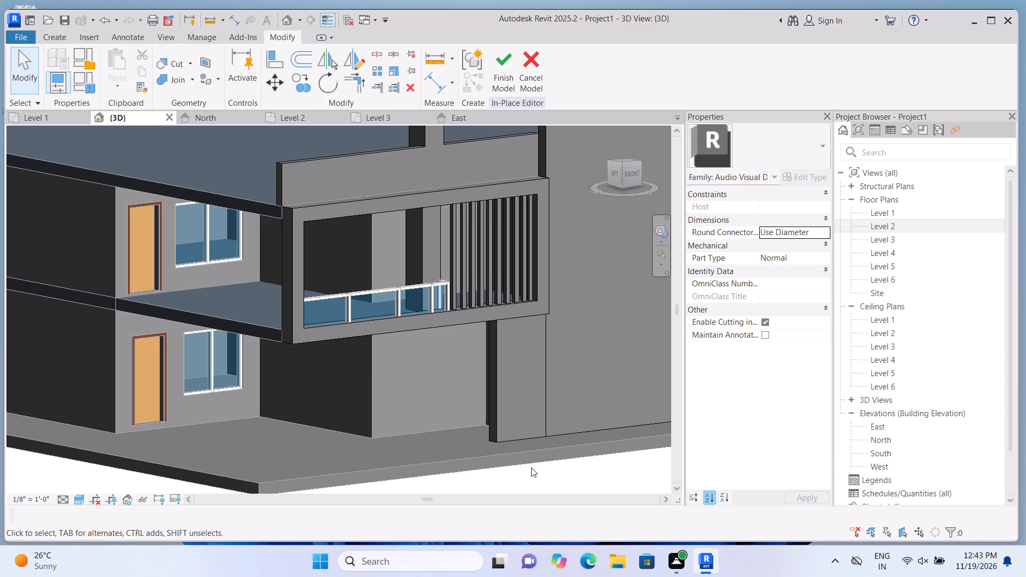
# Stretch the solid beneath the balcony frame farther from the tall wall, past the slat row, to an extrusion end of 11' 6".
pyautogui.moveTo(513, 481); pyautogui.dragTo(544, 494, button='middle')
pyautogui.keyDown('shift'); pyautogui.moveTo(490, 473); pyautogui.dragTo(522, 479, button='middle'); pyautogui.keyUp('shift')
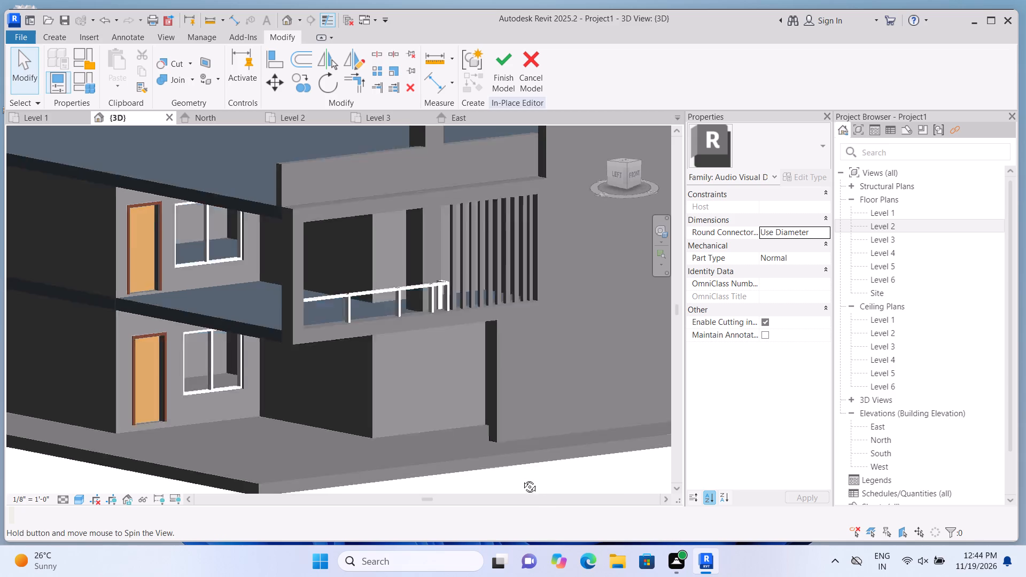
pyautogui.keyDown('shift'); pyautogui.moveTo(522, 479); pyautogui.dragTo(528, 480, button='middle'); pyautogui.keyUp('shift')
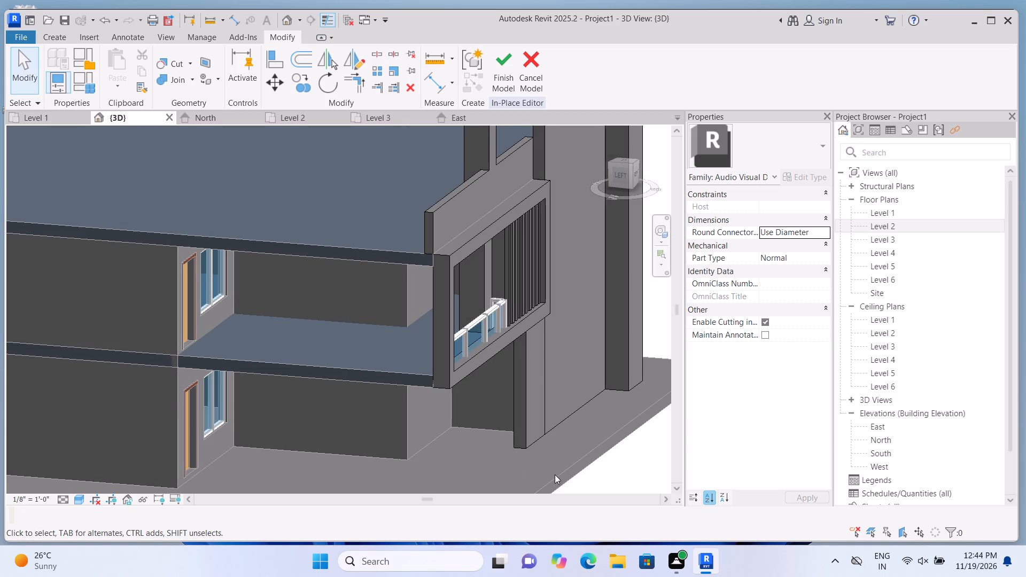
pyautogui.keyDown('shift'); pyautogui.moveTo(544, 477); pyautogui.dragTo(486, 485, button='middle'); pyautogui.keyUp('shift')
pyautogui.scroll(1, 486, 424)
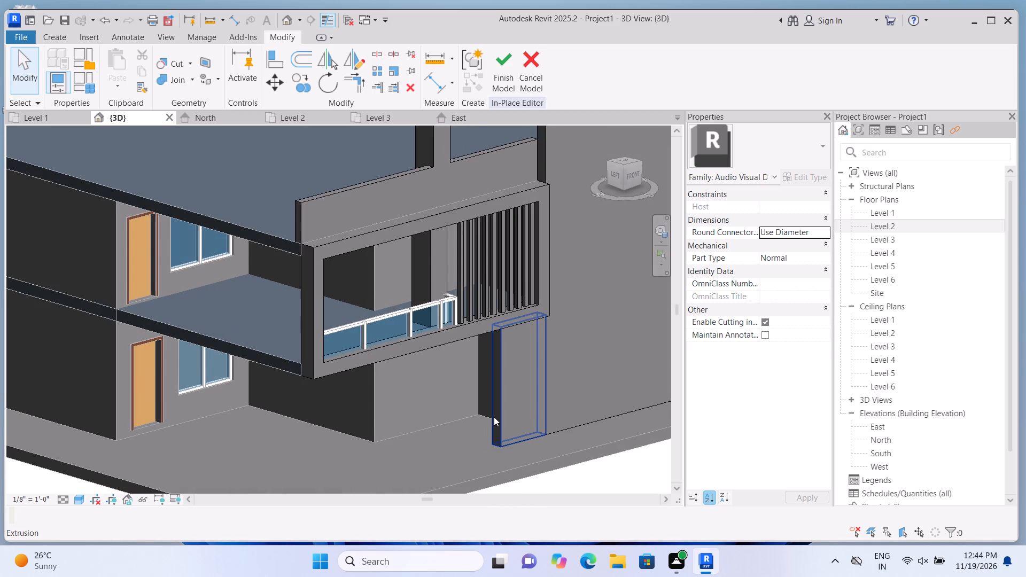
pyautogui.click(492, 414)
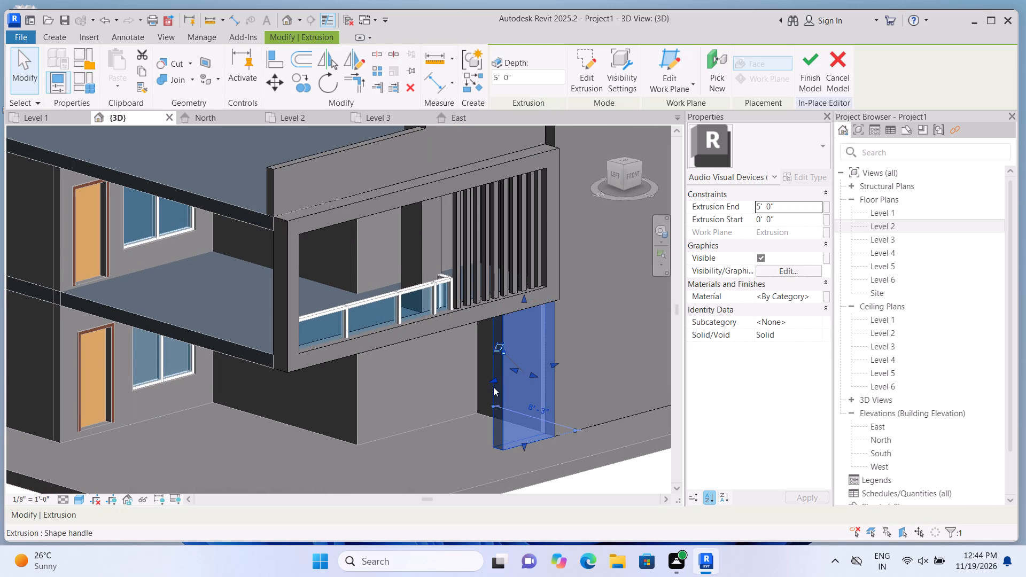
pyautogui.moveTo(493, 377); pyautogui.dragTo(458, 398)
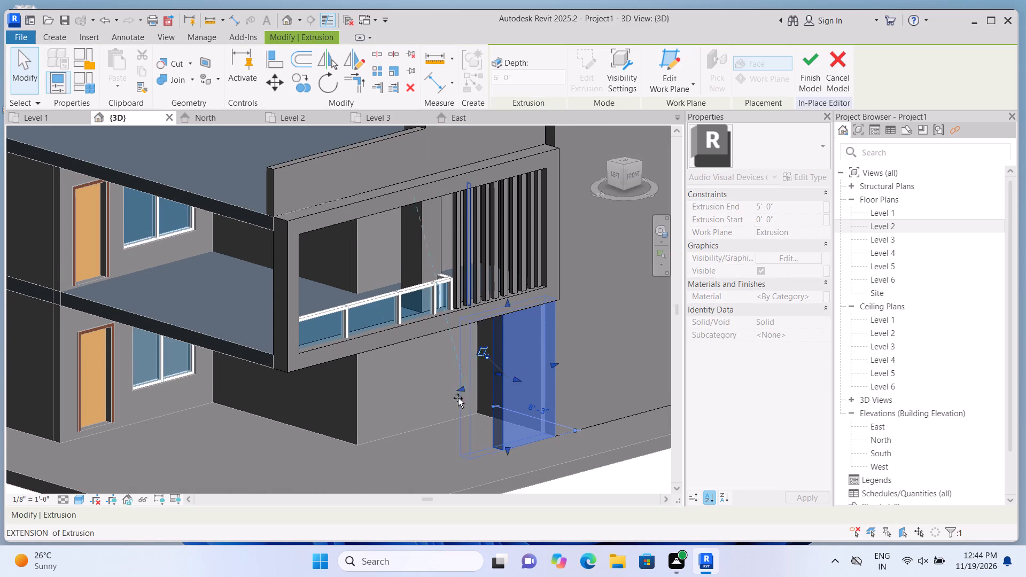
pyautogui.moveTo(458, 398); pyautogui.dragTo(430, 411)
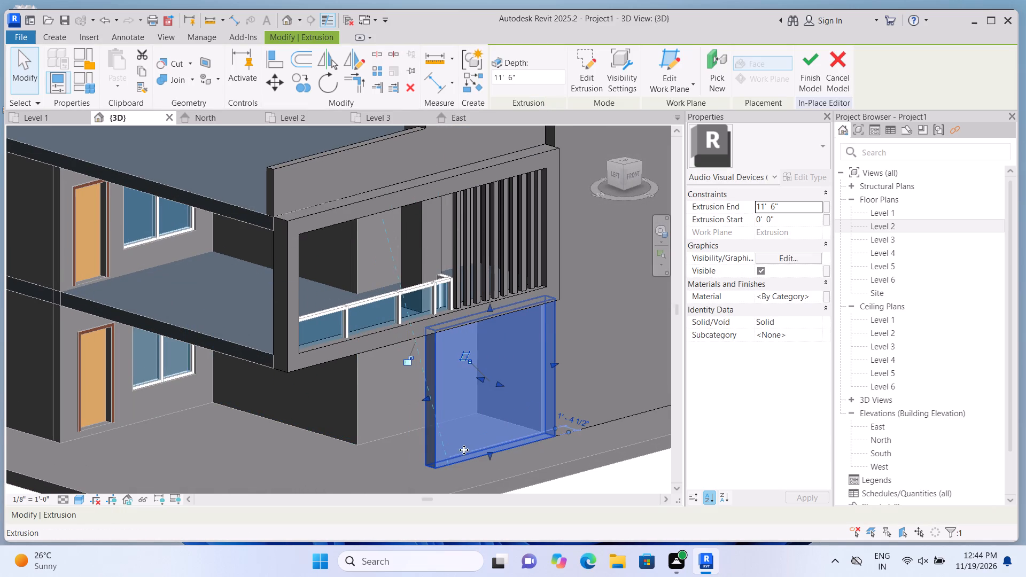
pyautogui.scroll(-2, 463, 445)
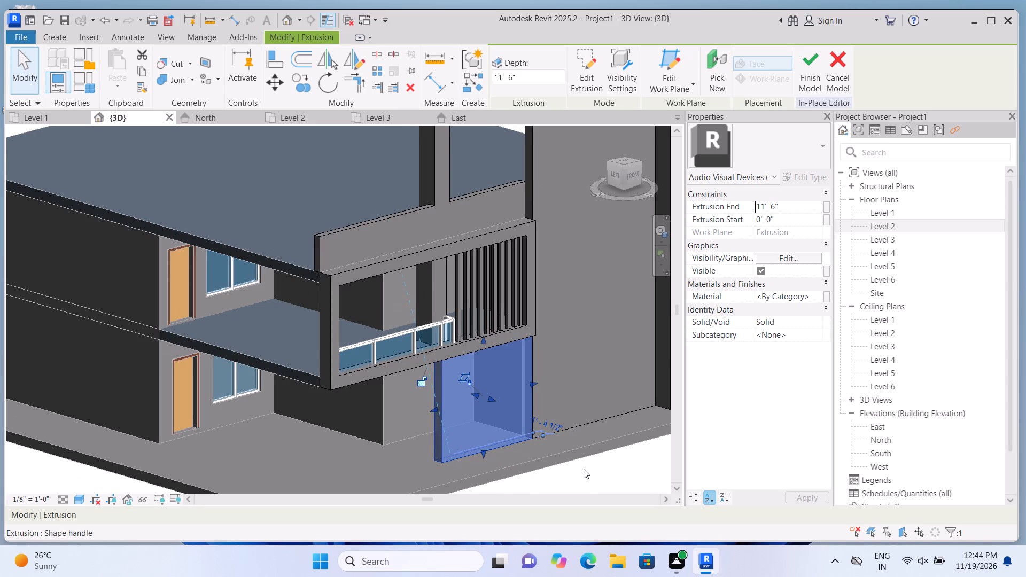
pyautogui.click(585, 469)
pyautogui.keyDown('shift'); pyautogui.moveTo(588, 462); pyautogui.dragTo(504, 482, button='middle'); pyautogui.keyUp('shift')
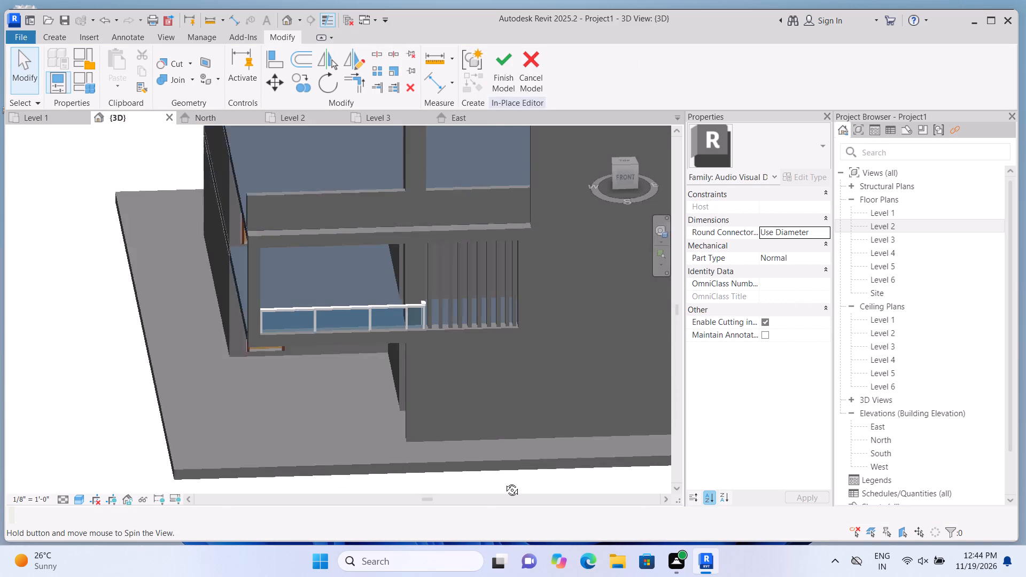
pyautogui.keyDown('shift'); pyautogui.moveTo(504, 482); pyautogui.dragTo(579, 462, button='middle'); pyautogui.keyUp('shift')
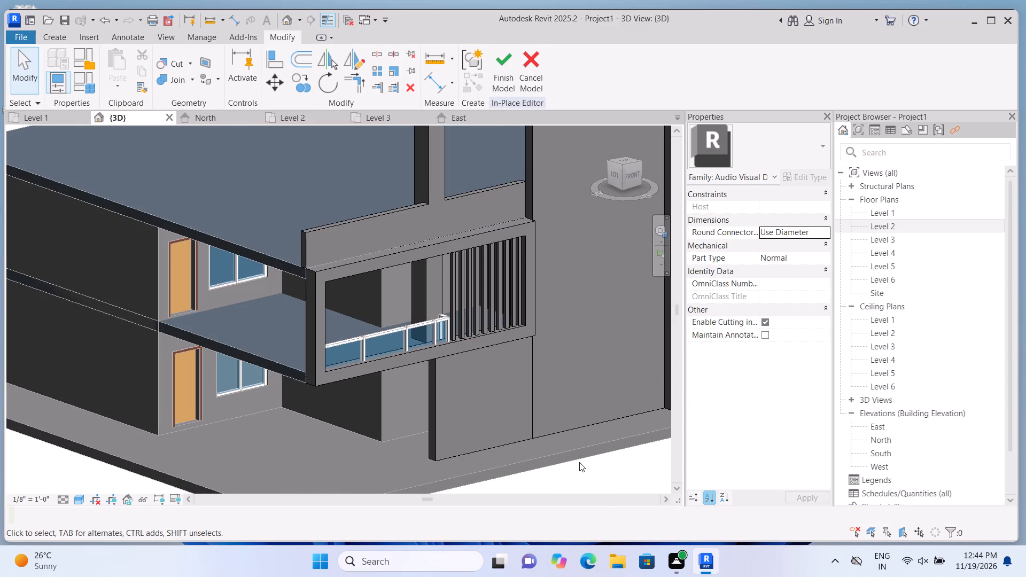
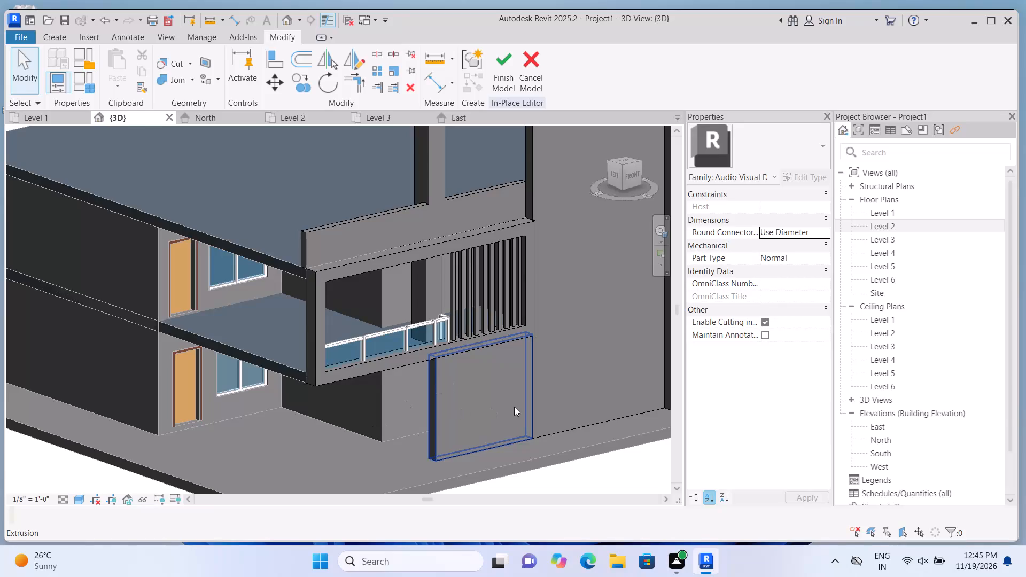
# Examine the stretched solid beneath the balcony frame from several angles, checking how it meets the frame and tall wall.
pyautogui.scroll(-2, 514, 407)
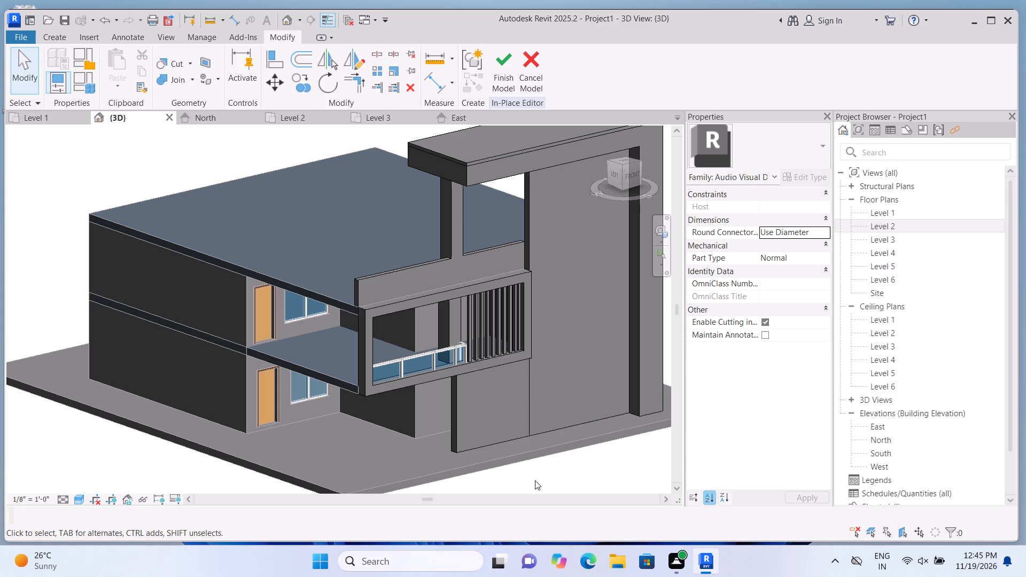
pyautogui.keyDown('shift'); pyautogui.moveTo(441, 460); pyautogui.dragTo(478, 449, button='middle'); pyautogui.keyUp('shift')
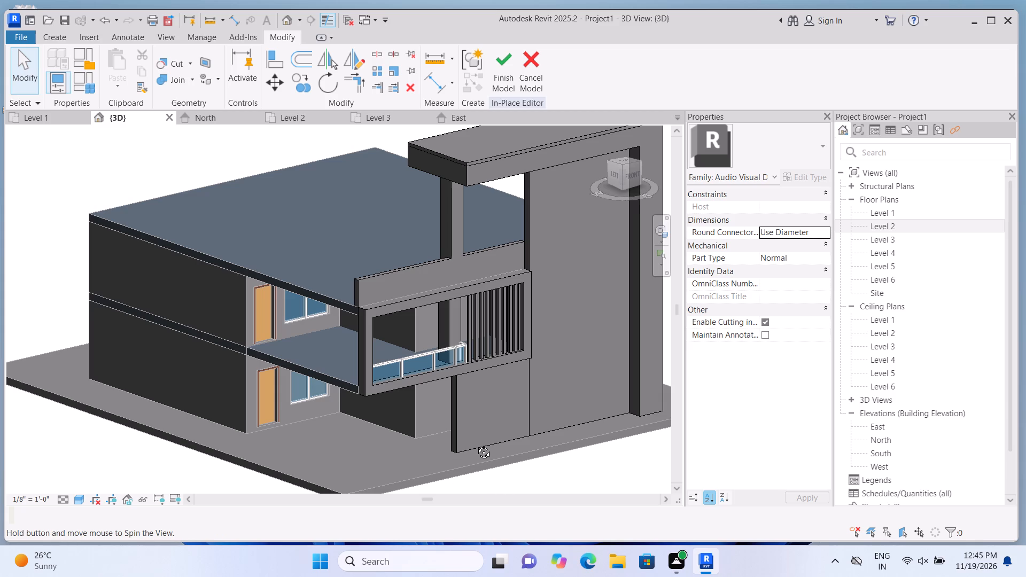
pyautogui.scroll(-1, 476, 445)
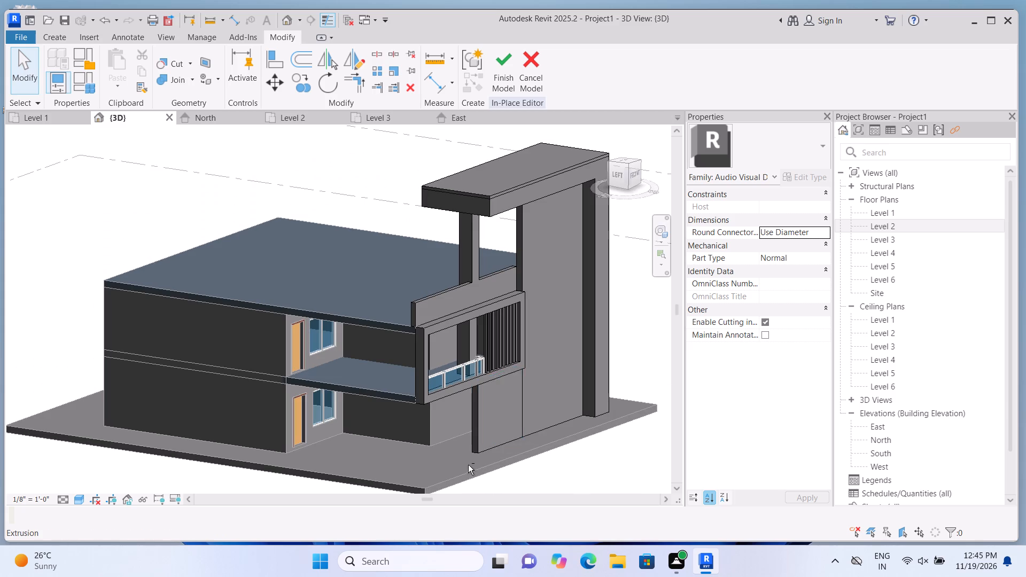
pyautogui.keyDown('shift'); pyautogui.moveTo(475, 465); pyautogui.dragTo(336, 480, button='middle'); pyautogui.keyUp('shift')
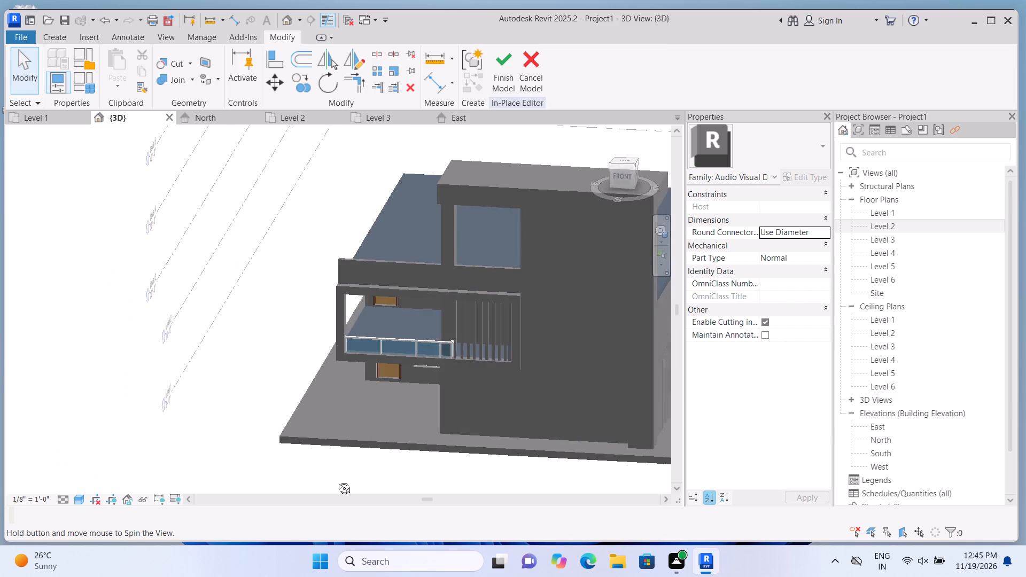
pyautogui.keyDown('shift'); pyautogui.moveTo(336, 480); pyautogui.dragTo(307, 464, button='middle'); pyautogui.keyUp('shift')
pyautogui.scroll(1, 309, 464)
pyautogui.scroll(-2, 370, 417)
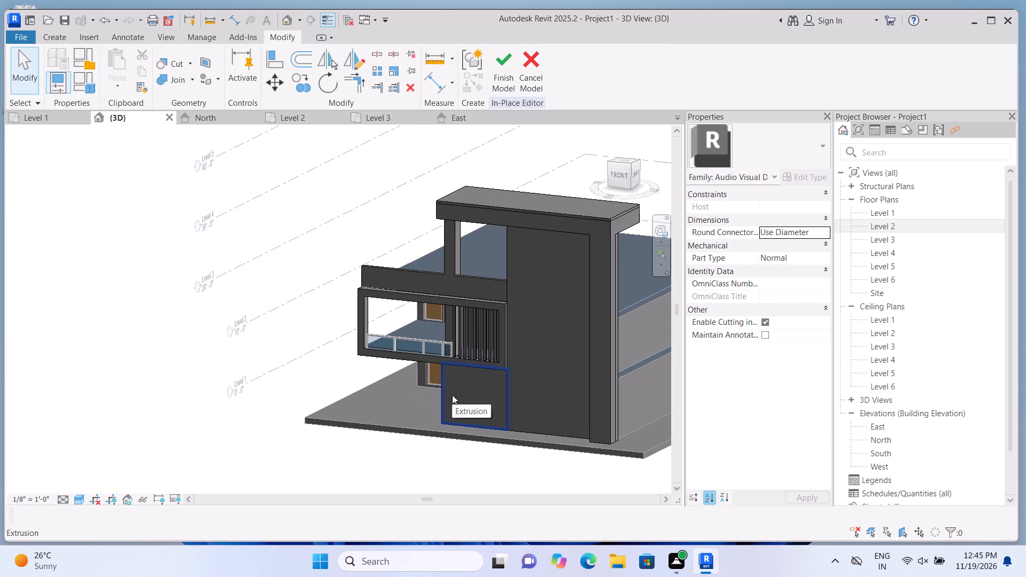
pyautogui.scroll(4, 452, 395)
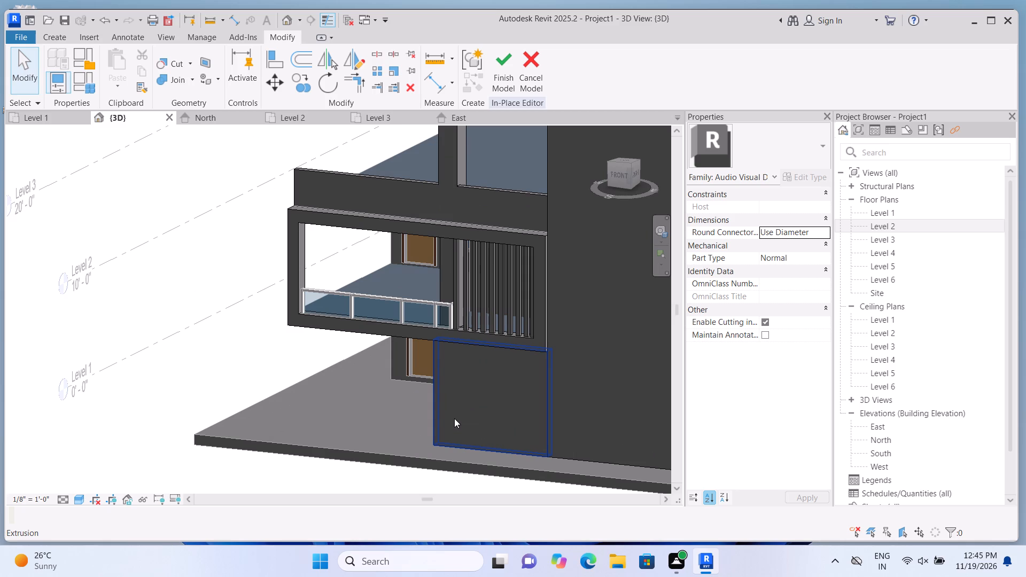
pyautogui.scroll(-1, 454, 418)
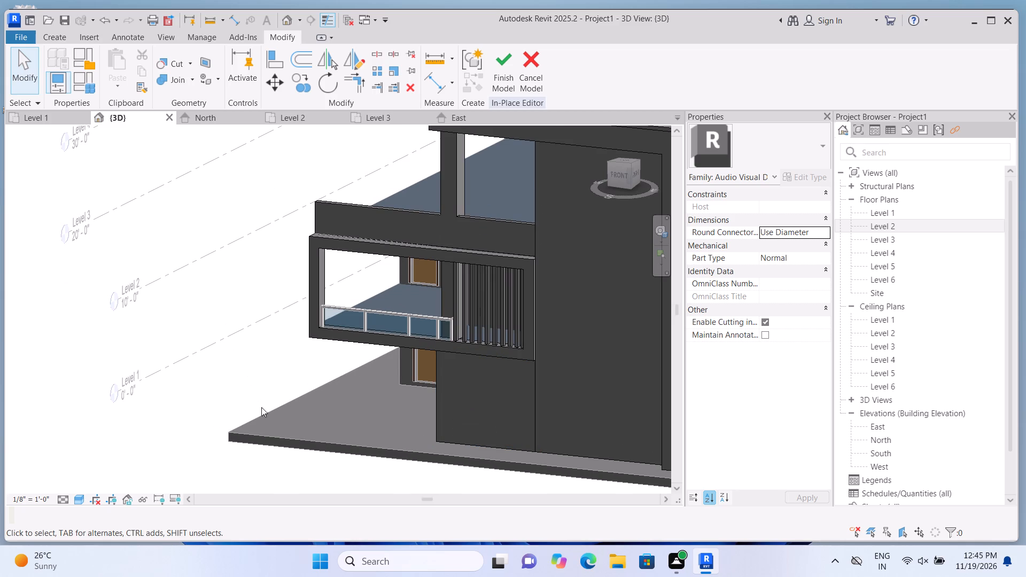
# Start a void extrusion with its work plane on the front face of the solid beneath the balcony frame.
pyautogui.click(66, 35)
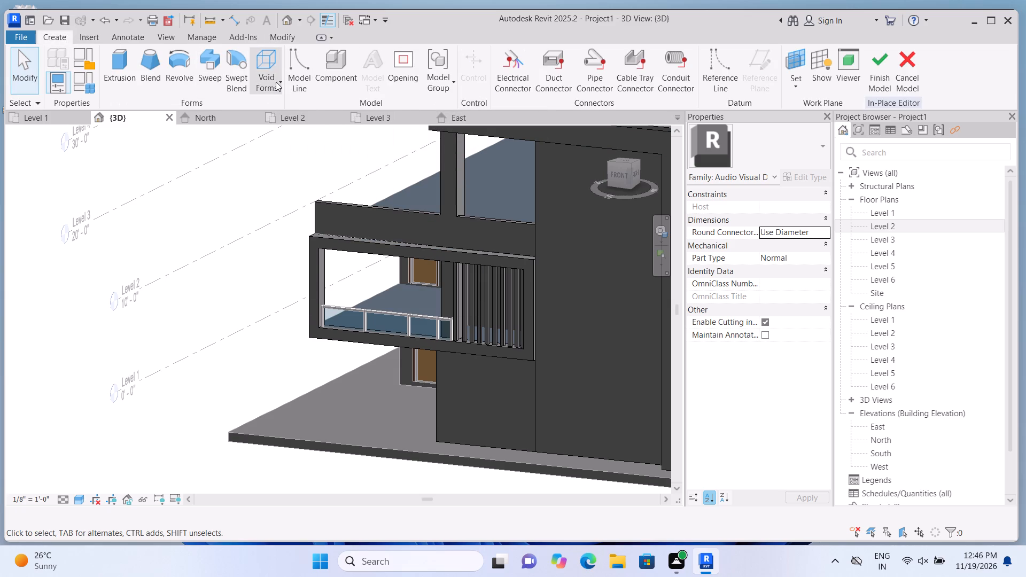
pyautogui.click(276, 82)
pyautogui.click(284, 104)
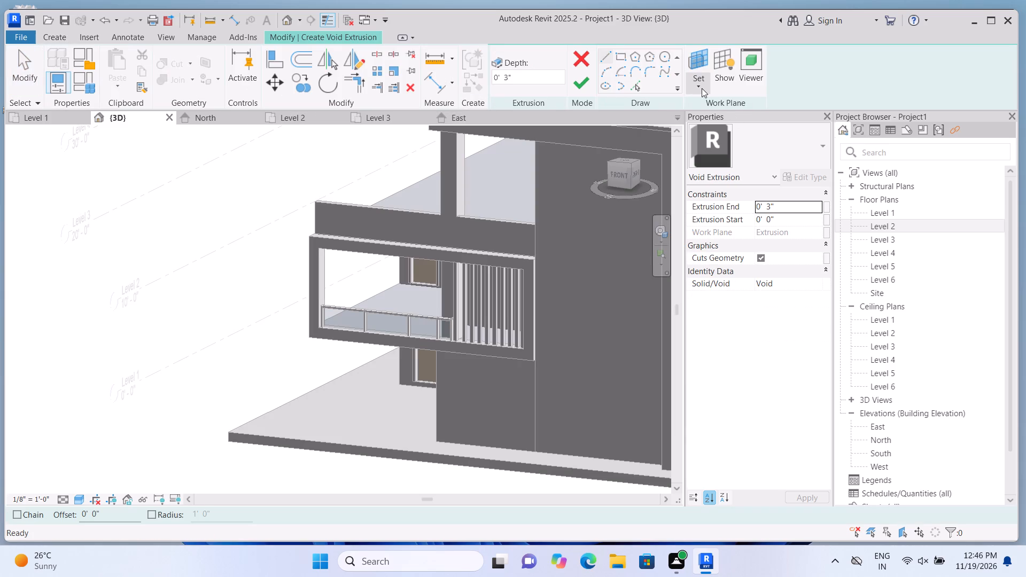
pyautogui.click(701, 87)
pyautogui.click(712, 139)
pyautogui.scroll(1, 495, 410)
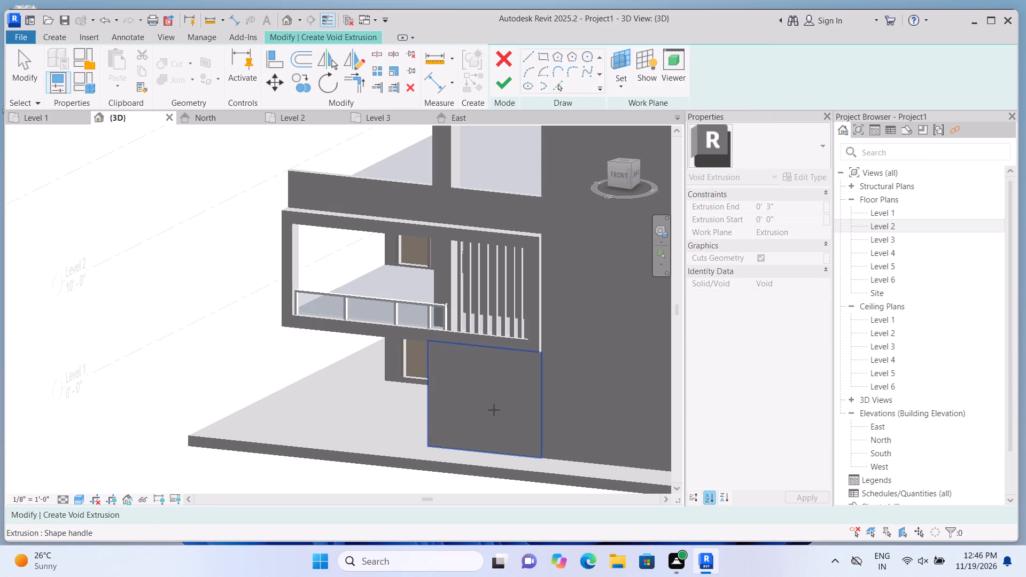
pyautogui.click(494, 410)
# Prepare a rectangular void profile with a 2" offset, facing the solid beneath the balcony frame in front view.
pyautogui.click(619, 51)
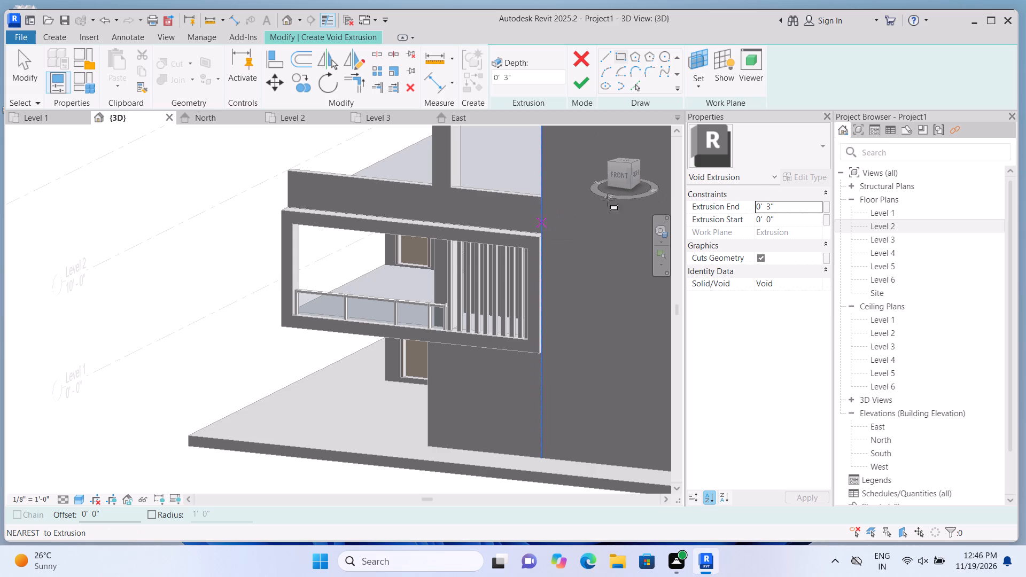
pyautogui.click(626, 179)
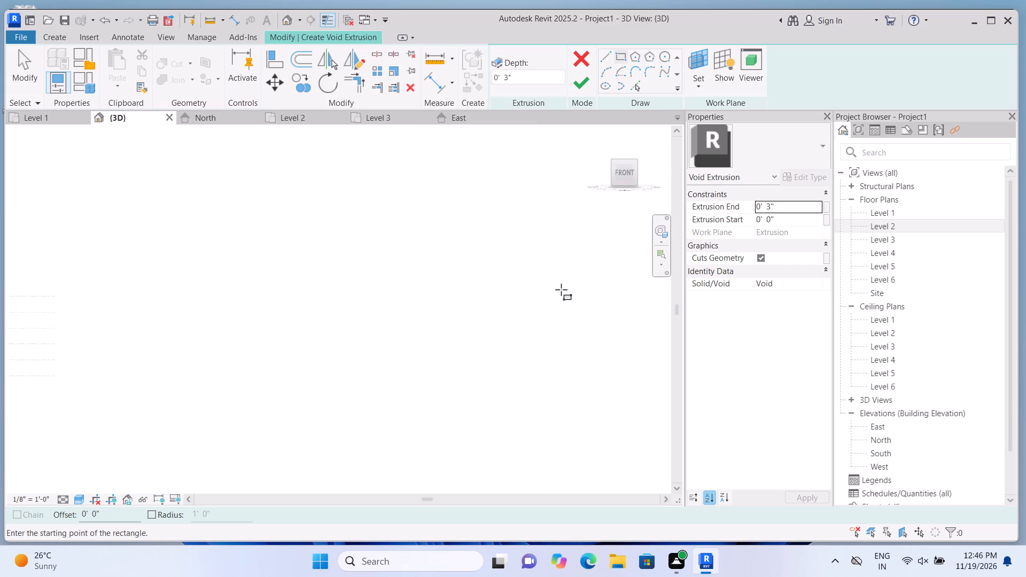
pyautogui.scroll(8, 251, 328)
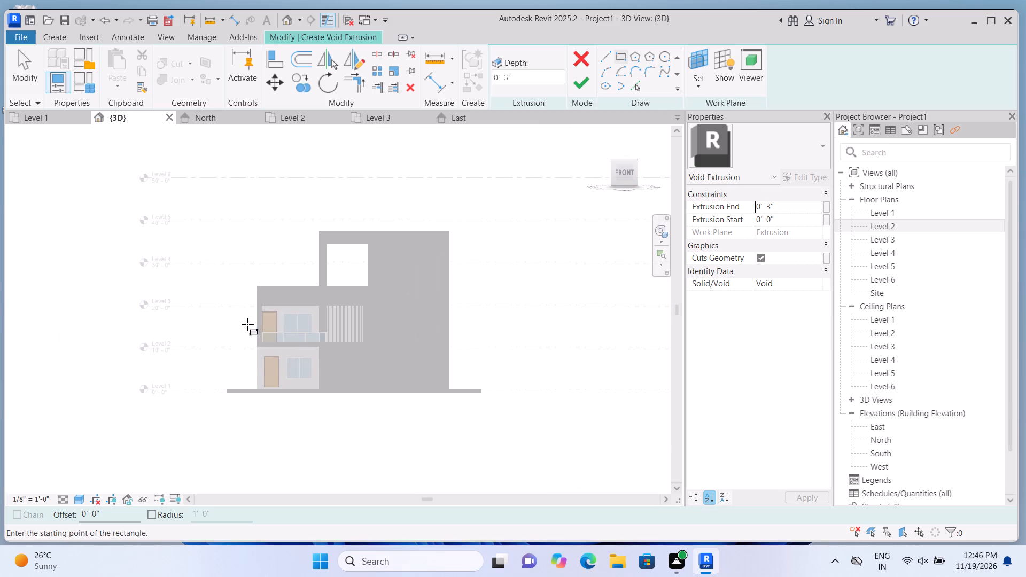
pyautogui.scroll(1, 285, 265)
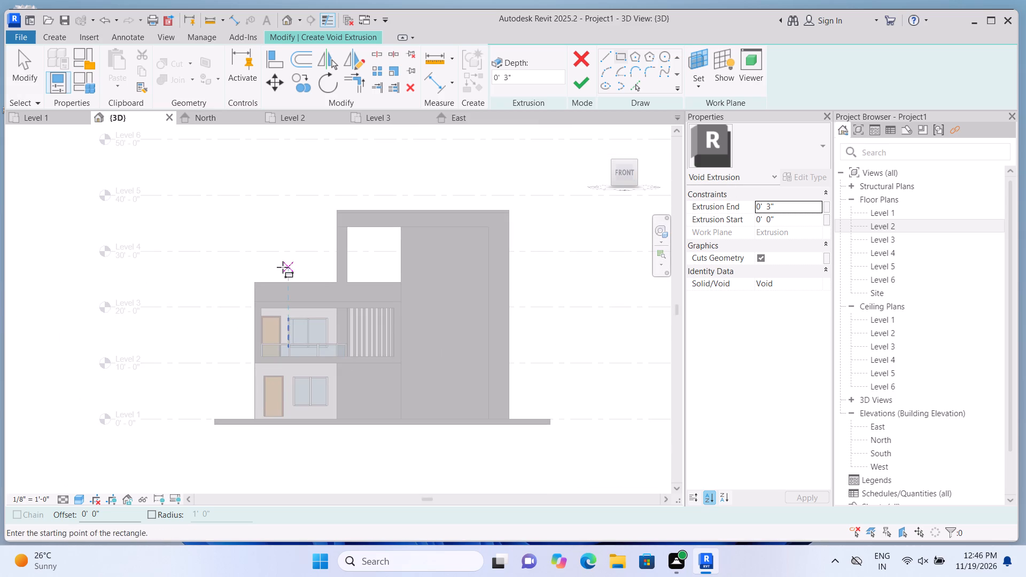
pyautogui.scroll(2, 355, 430)
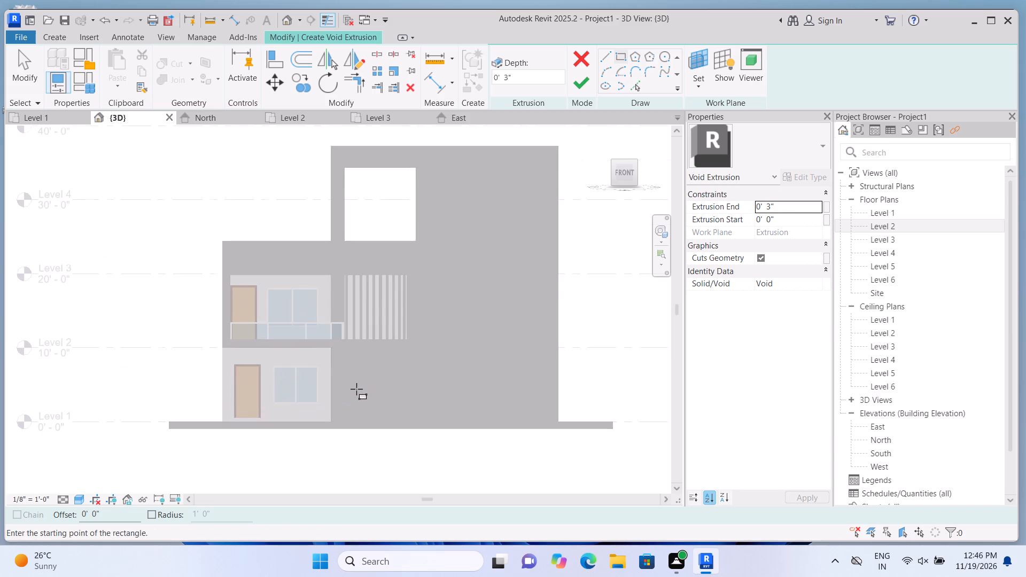
pyautogui.scroll(3, 356, 388)
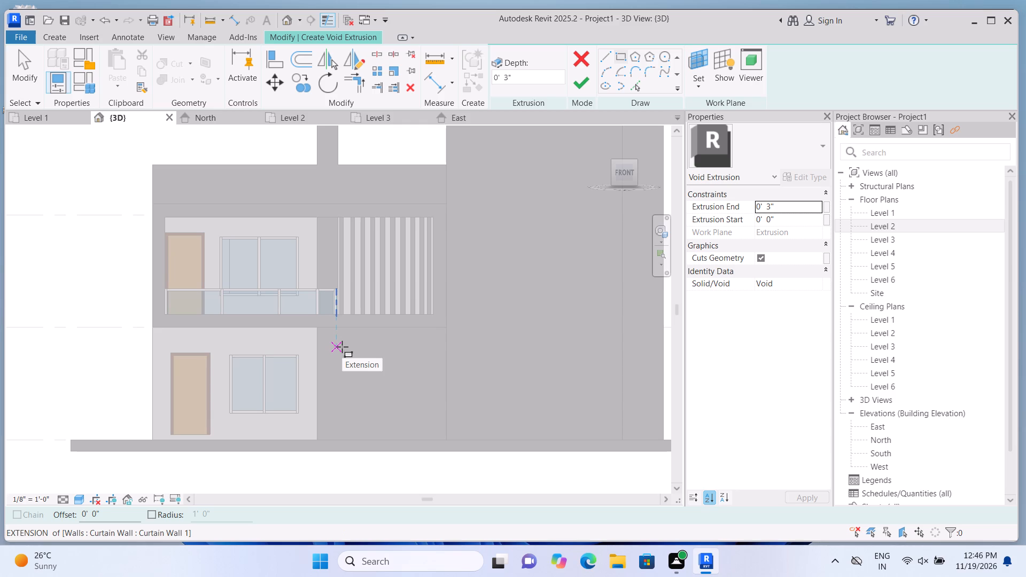
pyautogui.scroll(2, 356, 340)
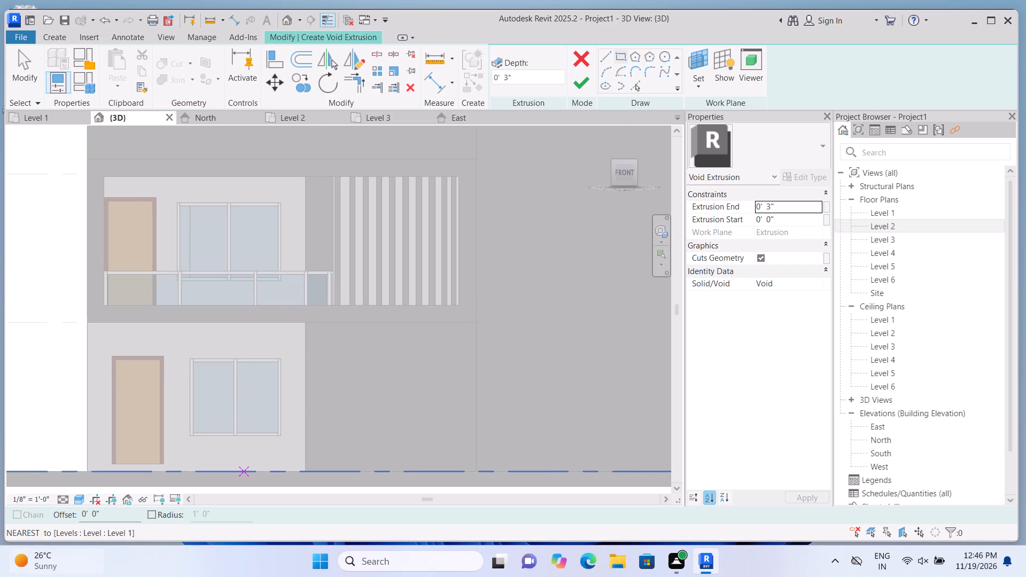
pyautogui.click(107, 511)
pyautogui.press('BackSpace')
pyautogui.press('BackSpace')
pyautogui.press('BackSpace')
pyautogui.press('BackSpace')
pyautogui.press('BackSpace')
pyautogui.press('BackSpace')
pyautogui.press('BackSpace')
pyautogui.press('BackSpace')
pyautogui.press('BackSpace')
pyautogui.press('BackSpace')
pyautogui.press('BackSpace')
pyautogui.press('BackSpace')
pyautogui.write('2"')
pyautogui.press('Return')
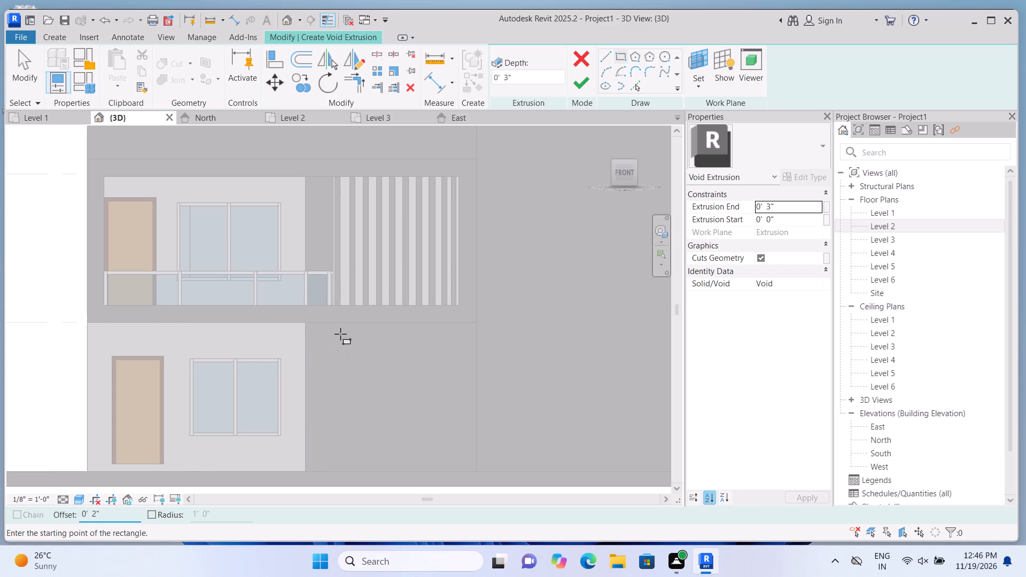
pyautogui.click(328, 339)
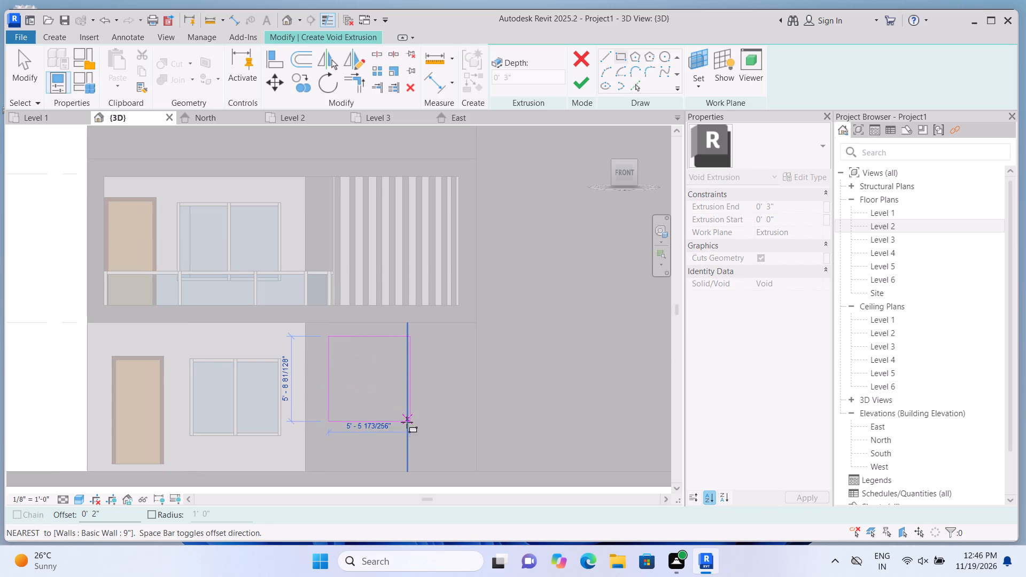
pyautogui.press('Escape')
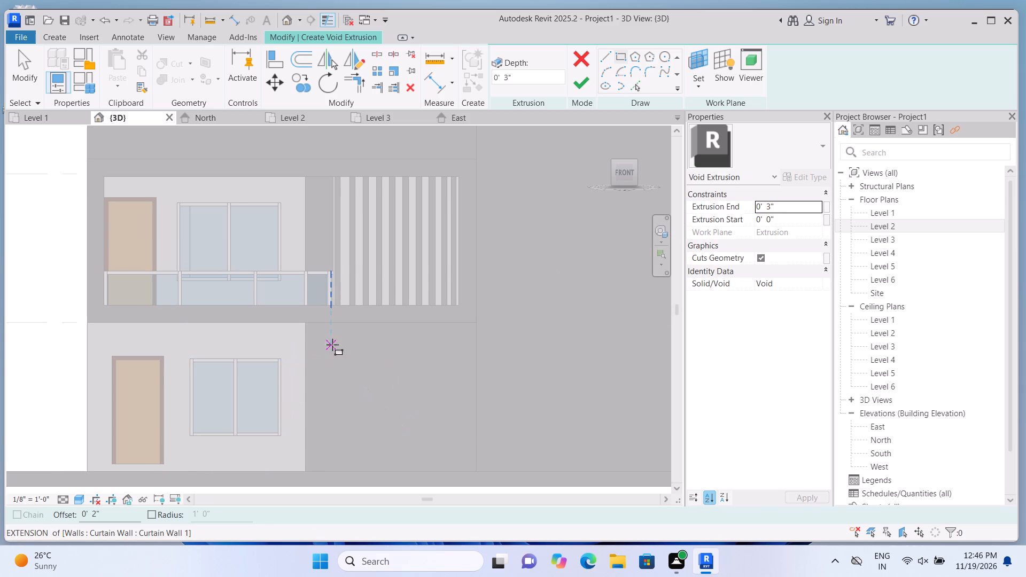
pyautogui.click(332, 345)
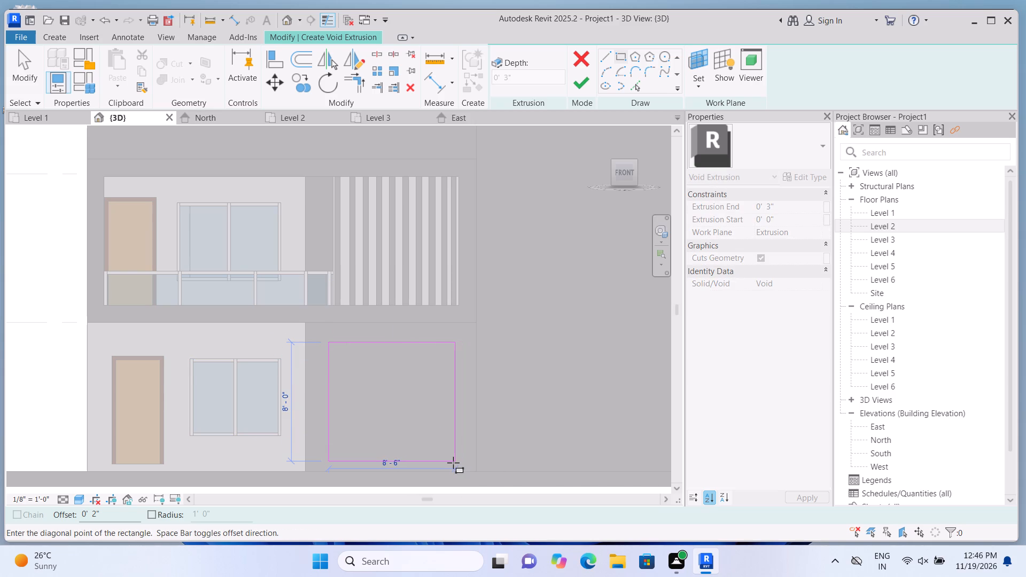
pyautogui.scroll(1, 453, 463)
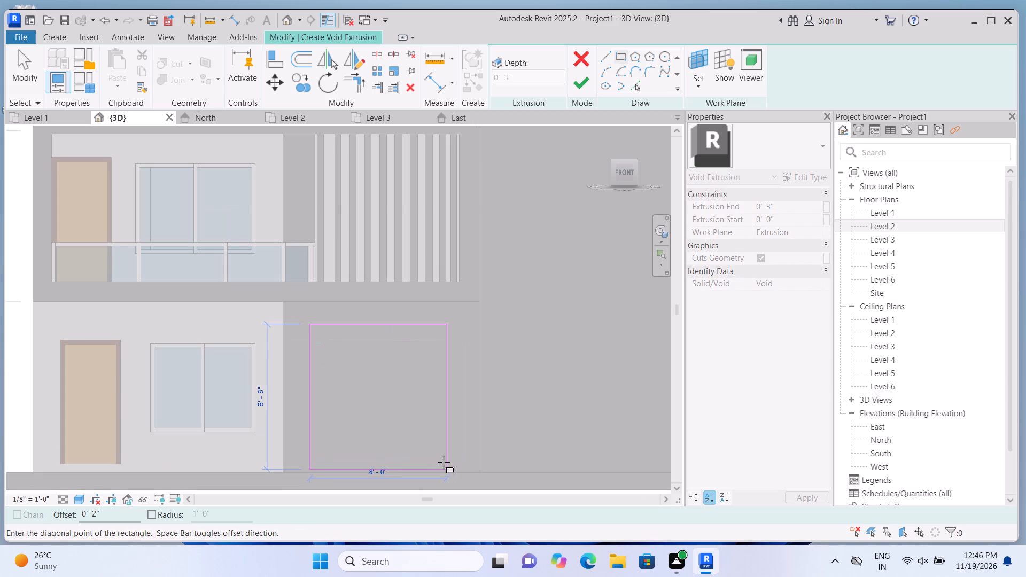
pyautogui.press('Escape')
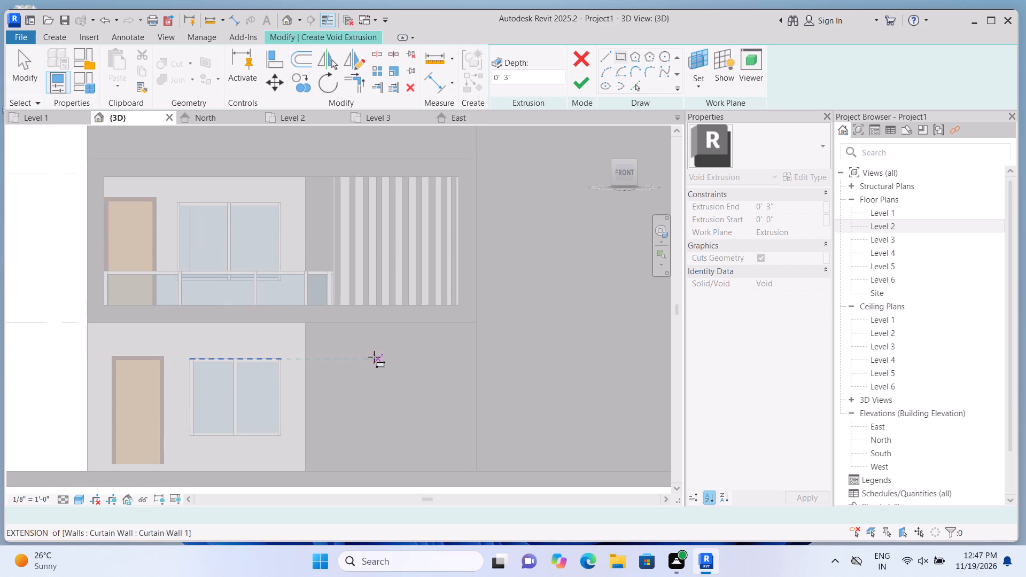
# Sketch a rectangle 7' 6" wide by 8' 6" high within the front face of the lower solid and finish the void.
pyautogui.click(341, 344)
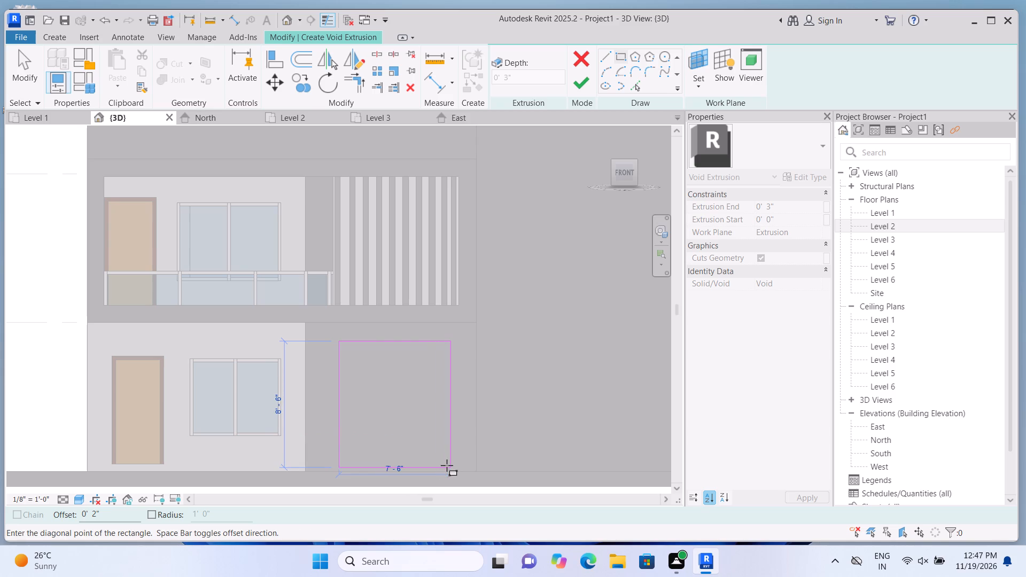
pyautogui.scroll(2, 448, 466)
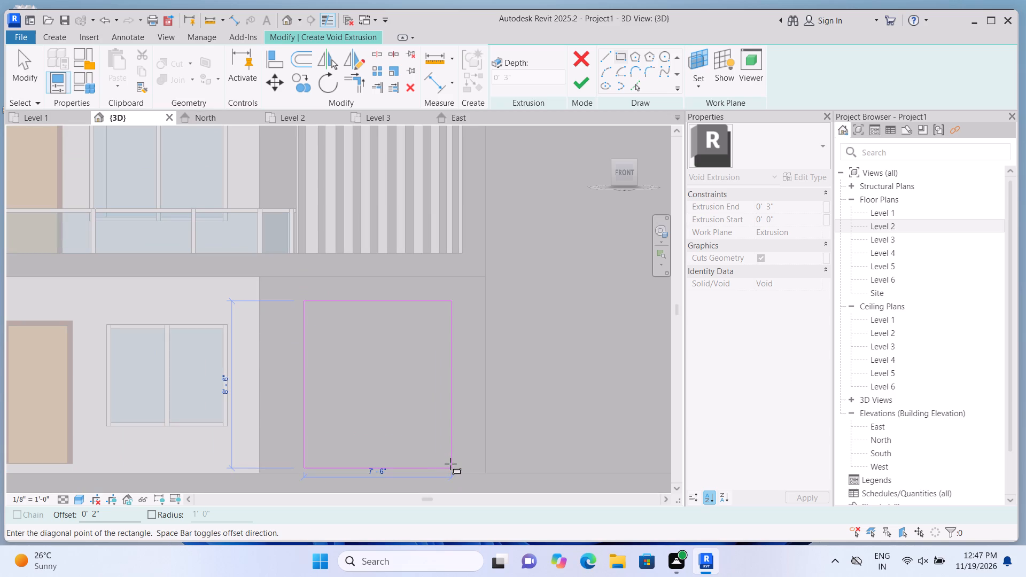
pyautogui.click(450, 464)
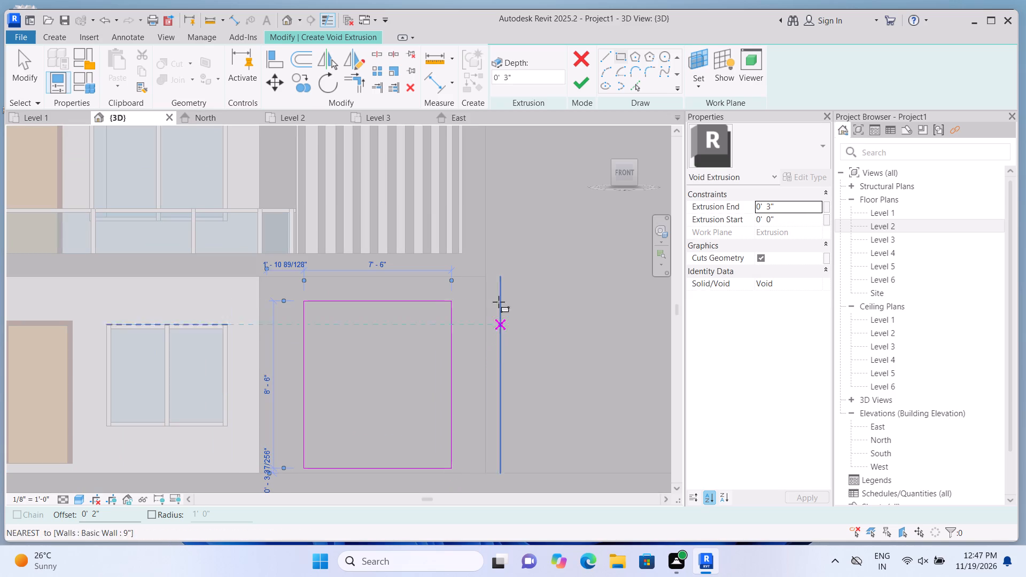
pyautogui.click(584, 78)
# Set the extrusion end of the rectangular void in the solid beneath the balcony frame to 8".
pyautogui.scroll(-1, 583, 178)
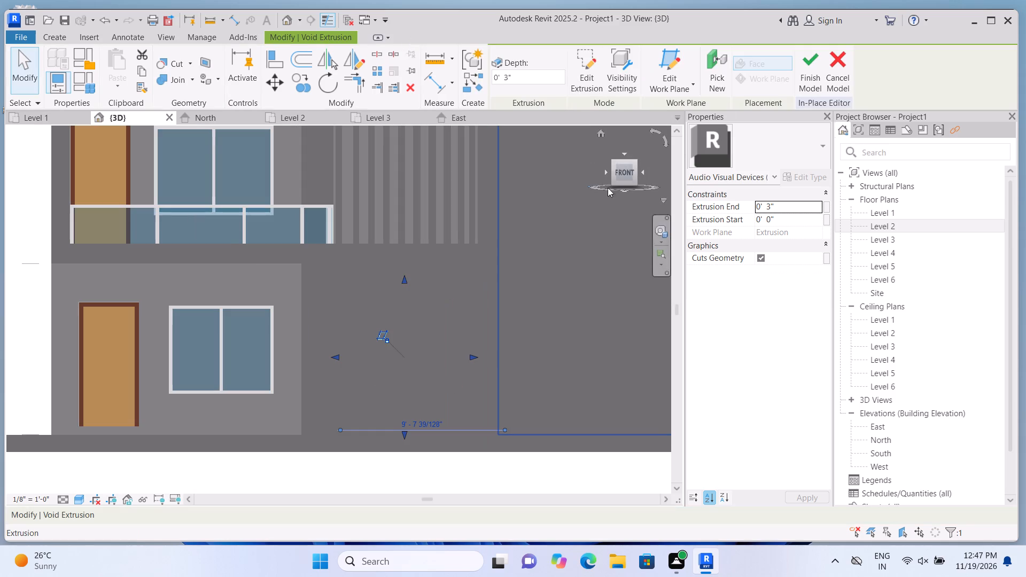
pyautogui.click(790, 204)
pyautogui.press('BackSpace')
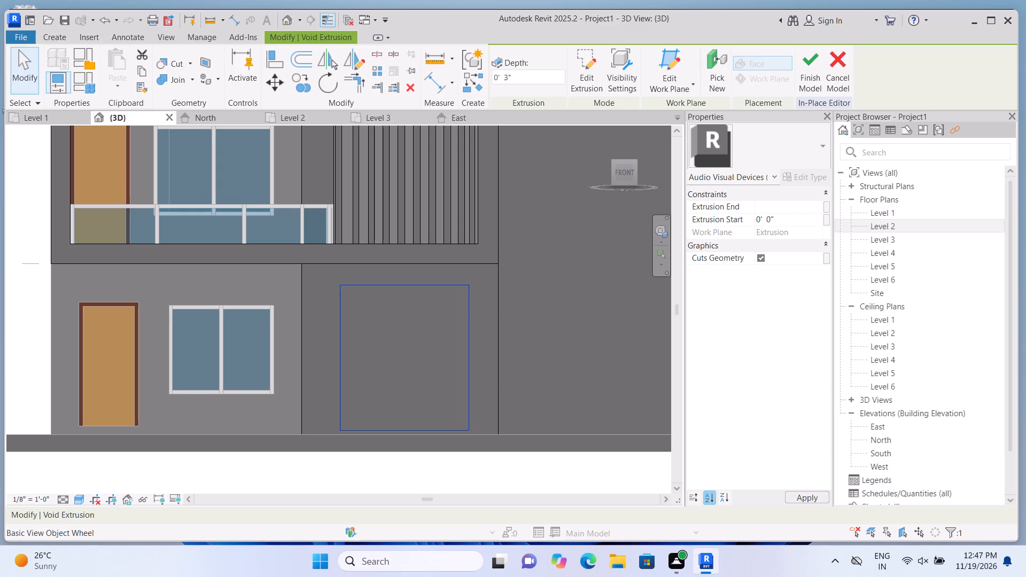
pyautogui.write('8"')
pyautogui.press('Return')
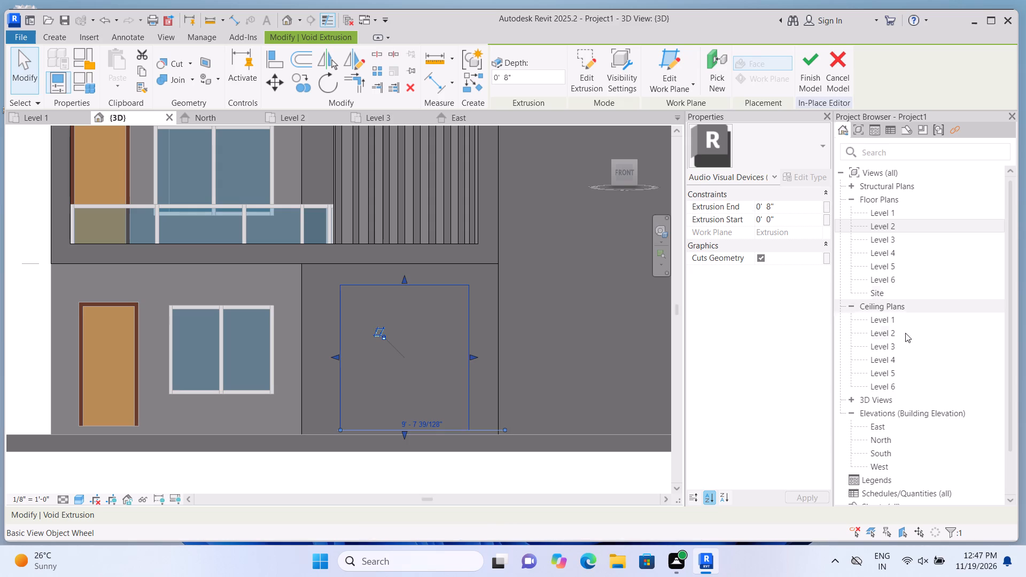
pyautogui.click(553, 467)
# Examine the recess cut into the solid beneath the balcony frame in the default 3D orientation.
pyautogui.scroll(-2, 550, 464)
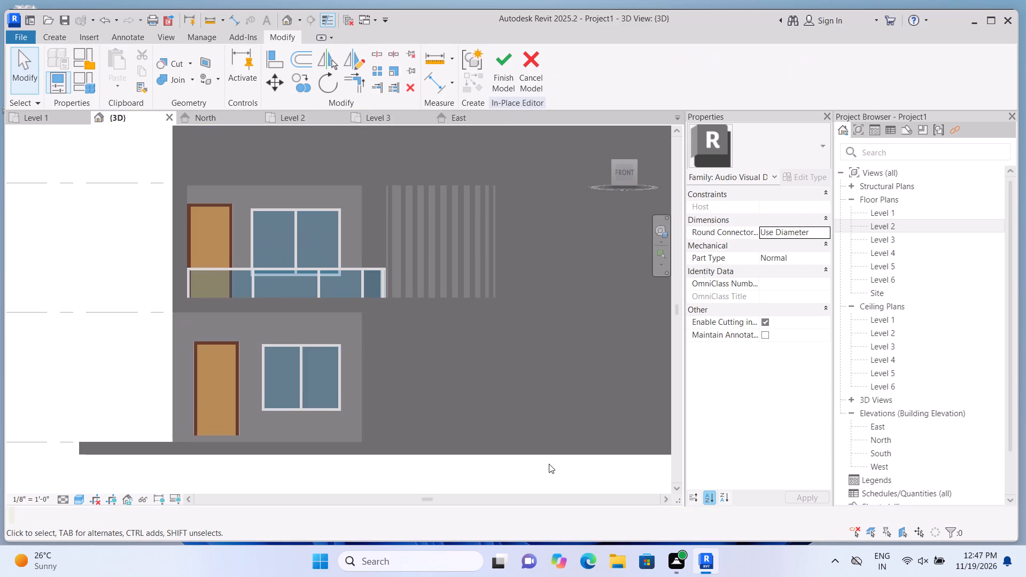
pyautogui.click(285, 20)
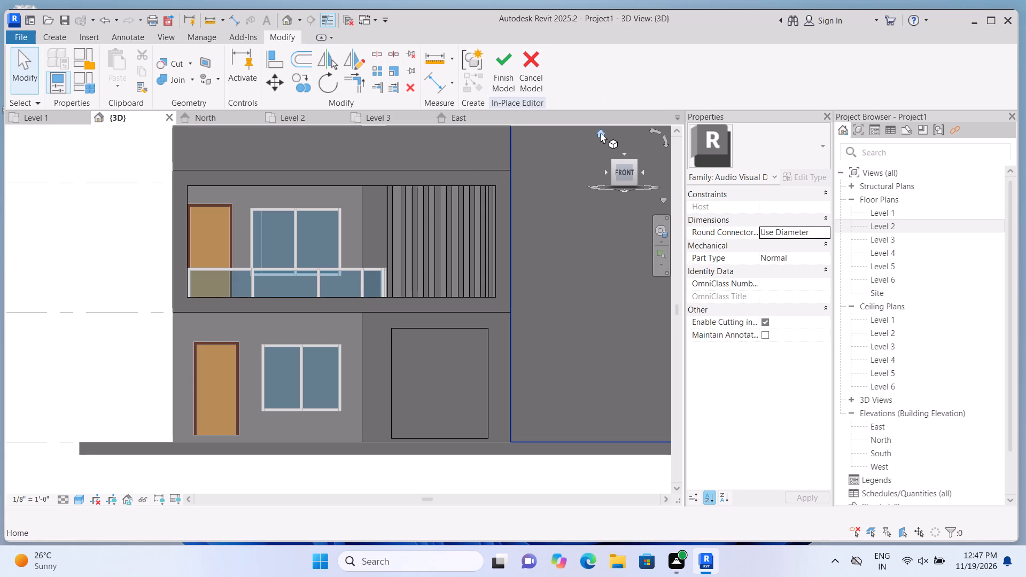
pyautogui.click(600, 132)
pyautogui.scroll(2, 197, 392)
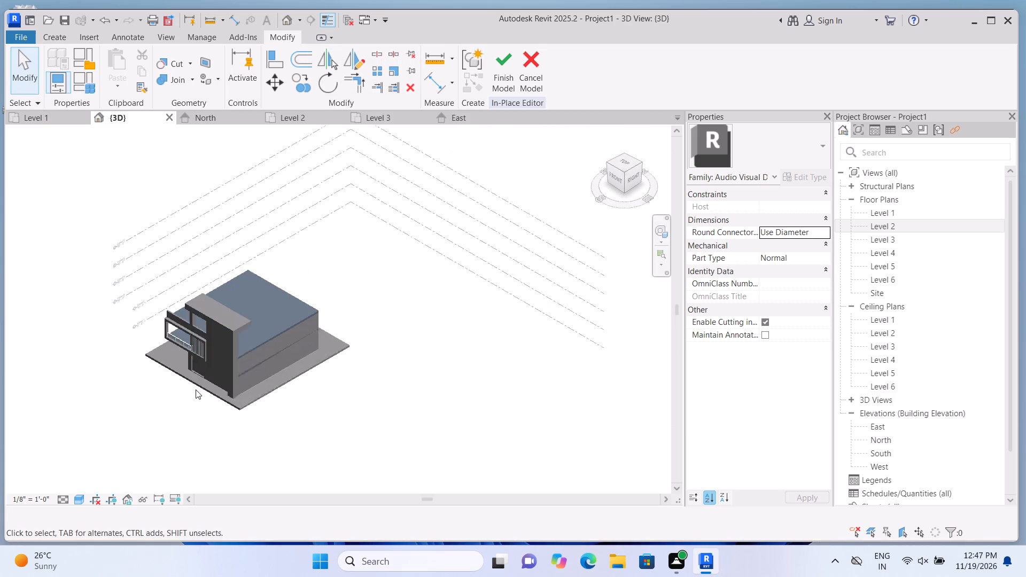
pyautogui.scroll(14, 196, 389)
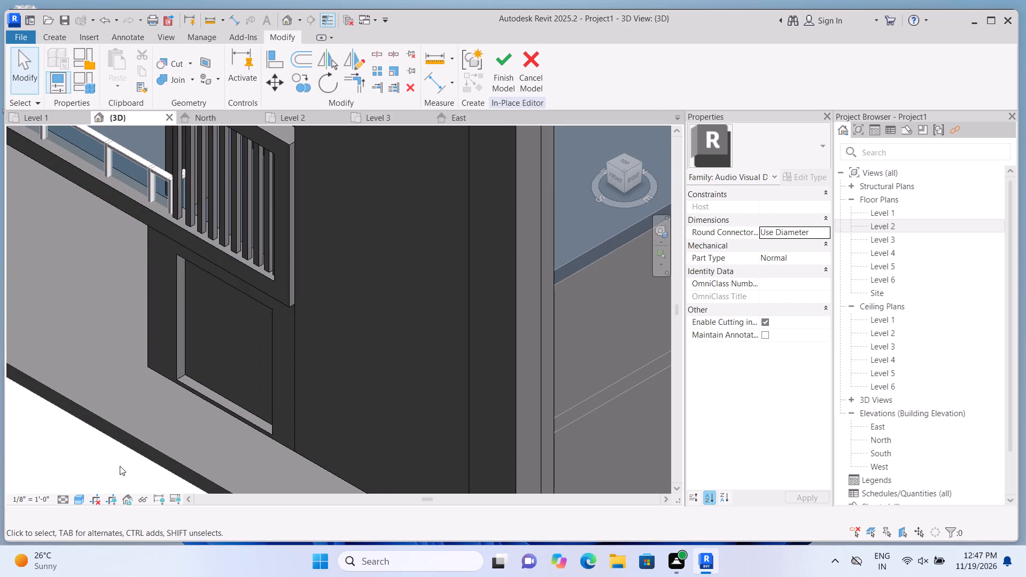
# Finish the in-place facade model containing the slats and the recessed solid beneath the balcony frame.
pyautogui.scroll(-6, 120, 465)
pyautogui.moveTo(193, 361); pyautogui.dragTo(210, 329, button='middle')
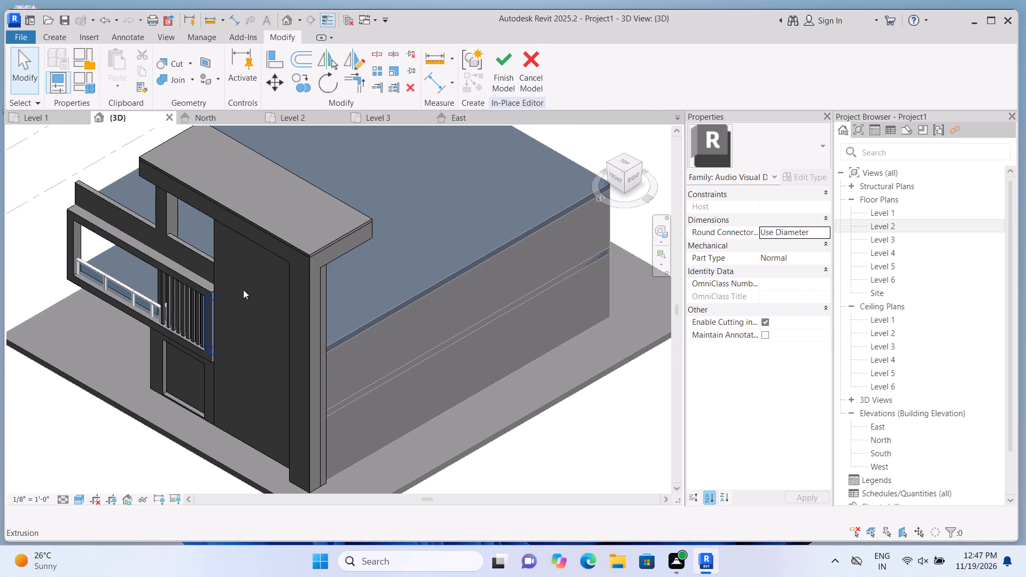
pyautogui.moveTo(58, 408); pyautogui.dragTo(120, 342, button='middle')
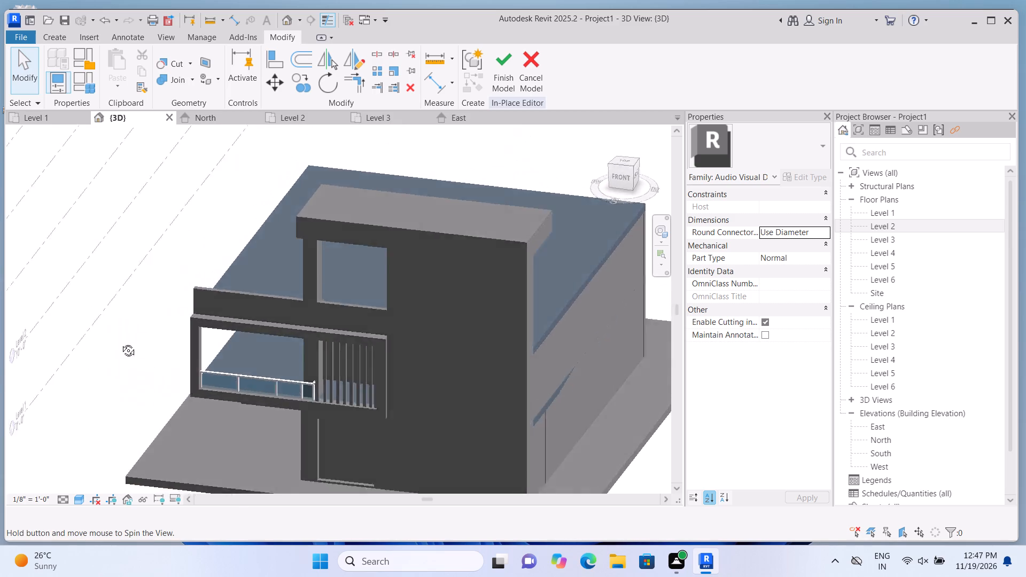
pyautogui.moveTo(120, 342); pyautogui.dragTo(64, 328, button='middle')
pyautogui.scroll(-1, 38, 367)
pyautogui.scroll(1, 43, 364)
pyautogui.moveTo(54, 366); pyautogui.dragTo(72, 368, button='middle')
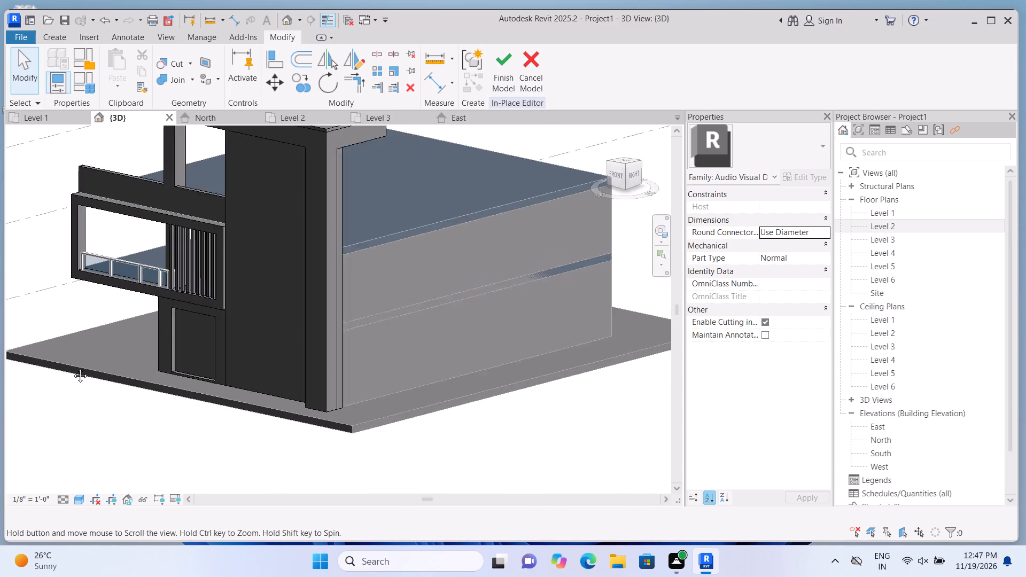
pyautogui.moveTo(72, 368); pyautogui.dragTo(139, 387, button='middle')
pyautogui.scroll(2, 135, 389)
pyautogui.click(499, 73)
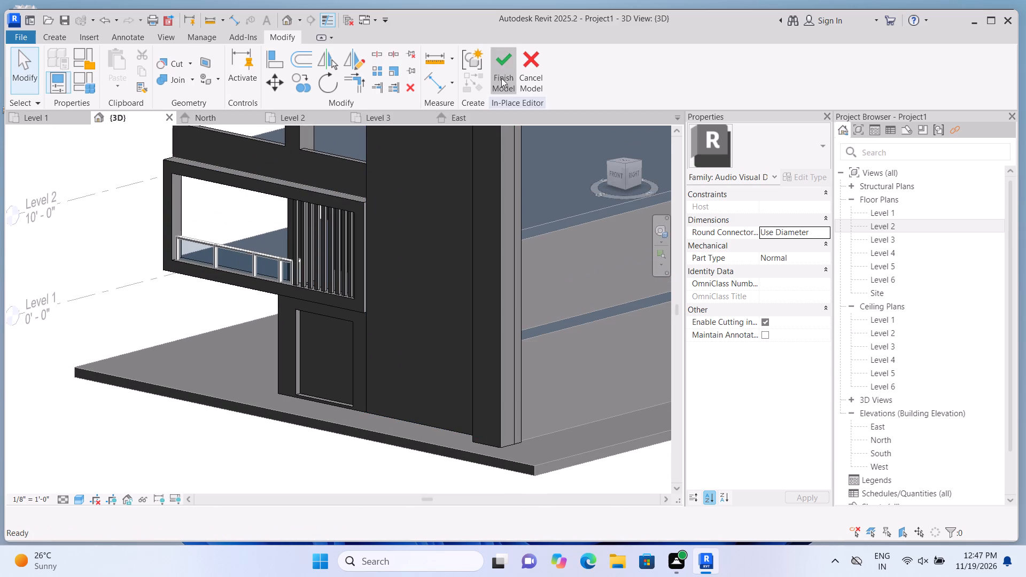
# Examine the completed facade from several 3D angles and in front view, including the slats, the recess and the base slab.
pyautogui.click(620, 171)
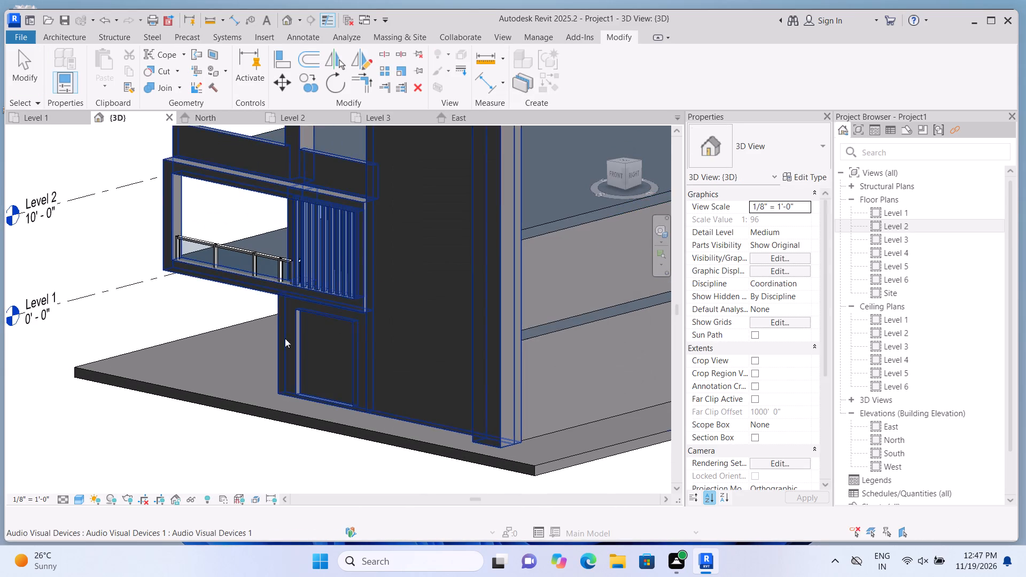
pyautogui.scroll(1, 254, 346)
pyautogui.click(175, 370)
pyautogui.scroll(-4, 211, 346)
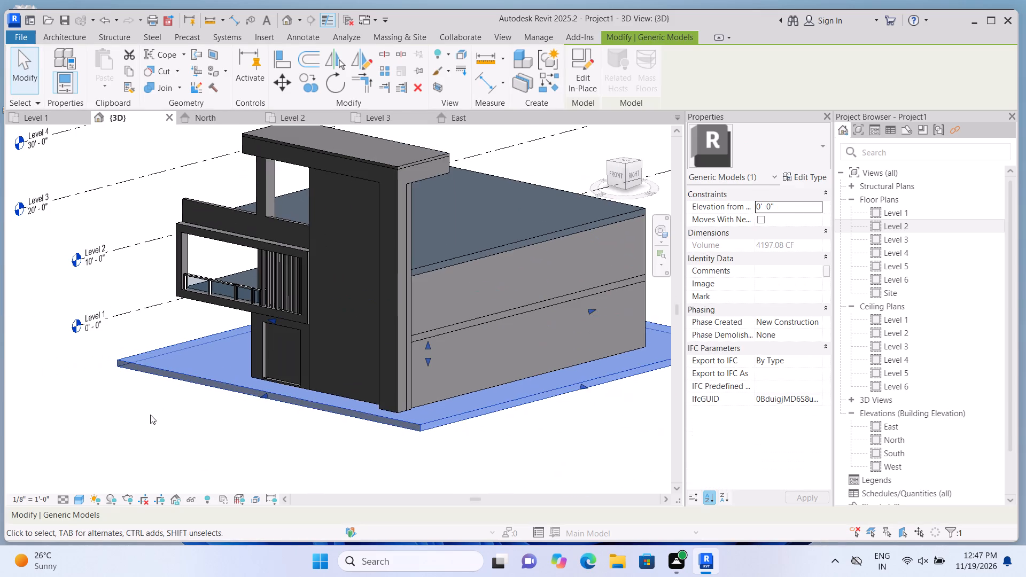
pyautogui.moveTo(145, 415); pyautogui.dragTo(263, 439, button='middle')
pyautogui.keyDown('shift'); pyautogui.moveTo(139, 418); pyautogui.dragTo(138, 425, button='middle'); pyautogui.keyUp('shift')
pyautogui.scroll(1, 138, 425)
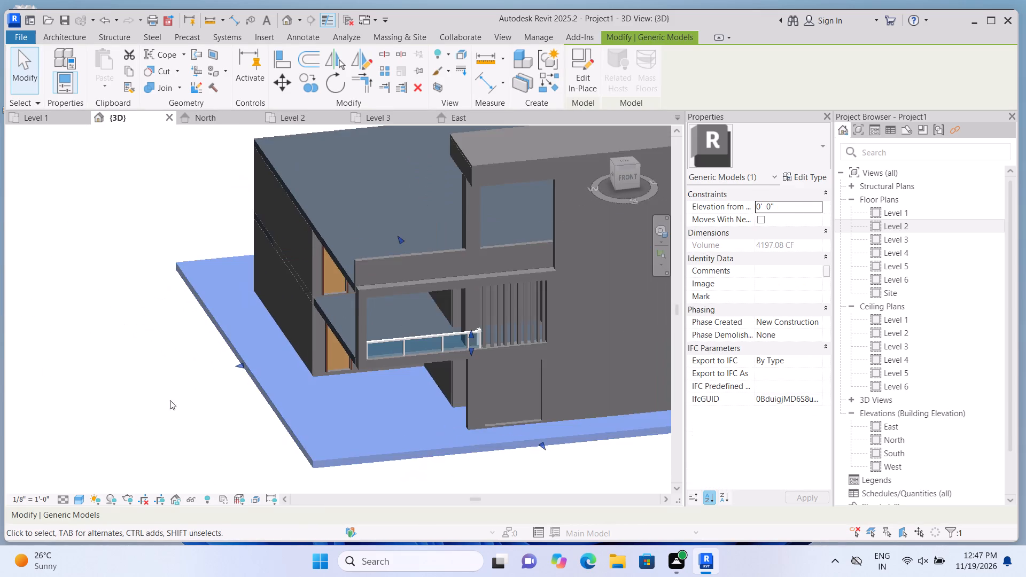
pyautogui.scroll(2, 251, 369)
pyautogui.moveTo(236, 361); pyautogui.dragTo(275, 344)
pyautogui.click(195, 385)
pyautogui.scroll(-4, 195, 385)
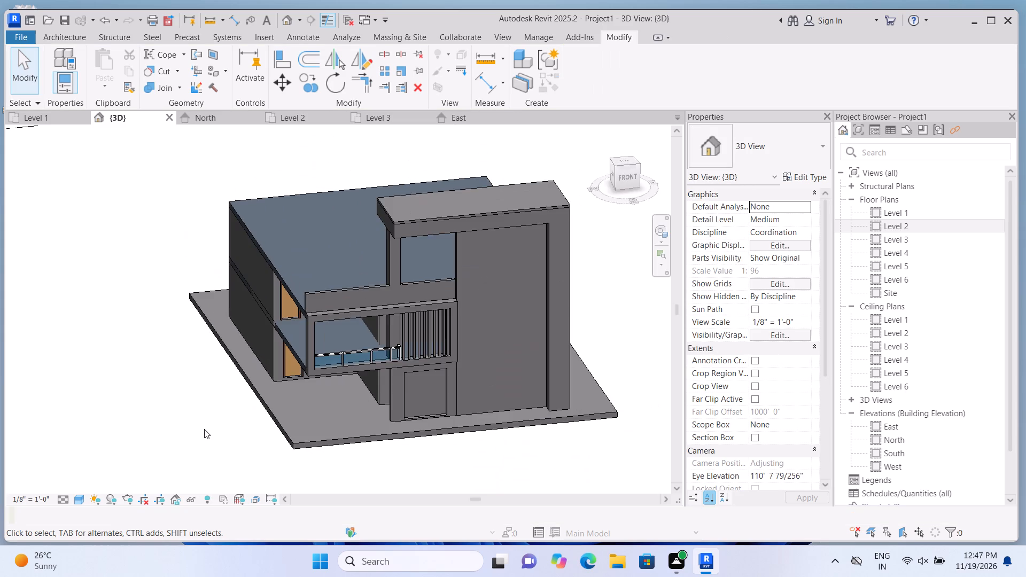
pyautogui.keyDown('shift'); pyautogui.moveTo(205, 429); pyautogui.dragTo(125, 354, button='middle'); pyautogui.keyUp('shift')
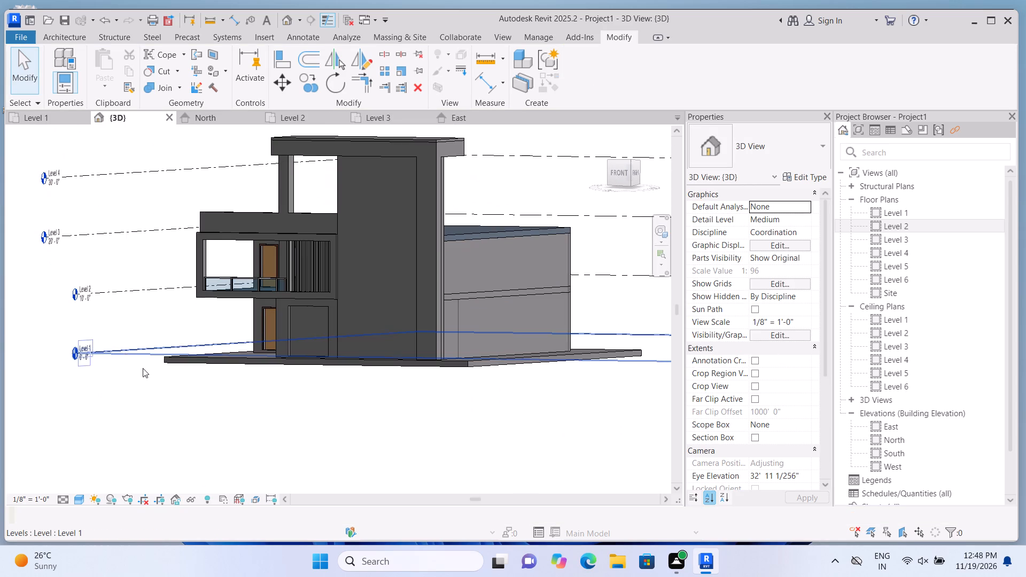
pyautogui.moveTo(243, 409); pyautogui.dragTo(245, 424, button='middle')
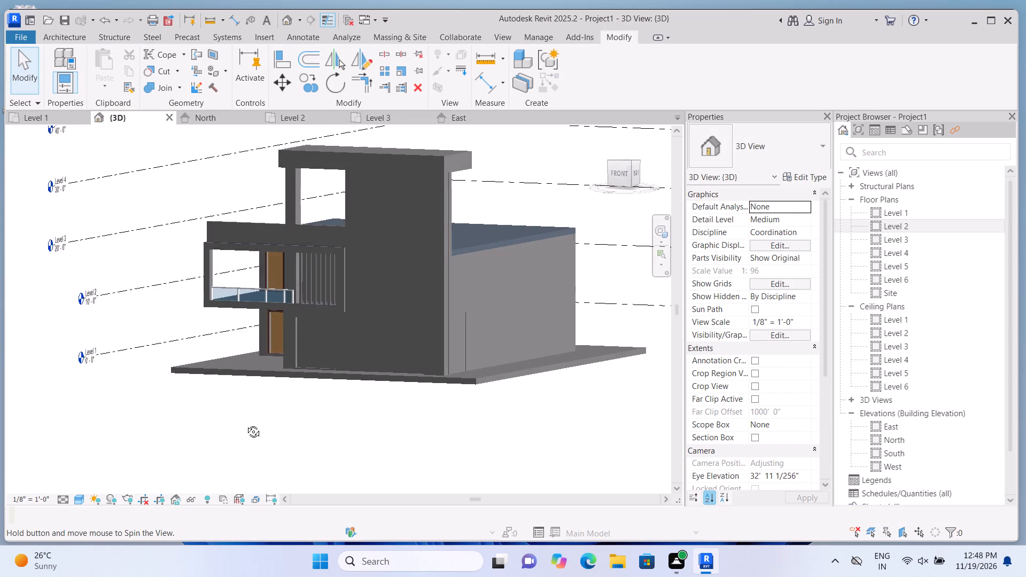
pyautogui.moveTo(245, 424); pyautogui.dragTo(223, 425, button='middle')
pyautogui.scroll(1, 380, 363)
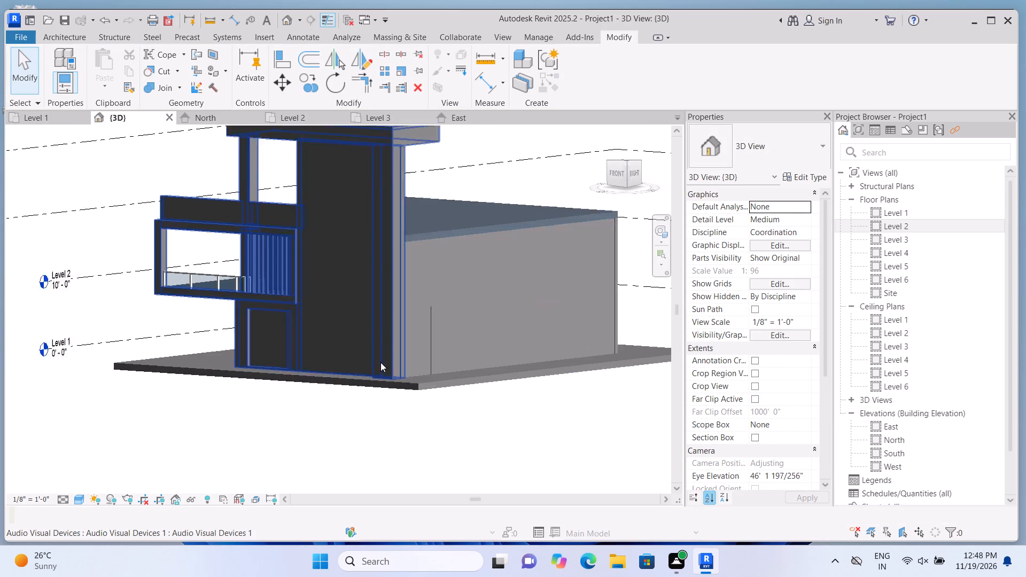
pyautogui.scroll(2, 380, 362)
pyautogui.scroll(-2, 520, 484)
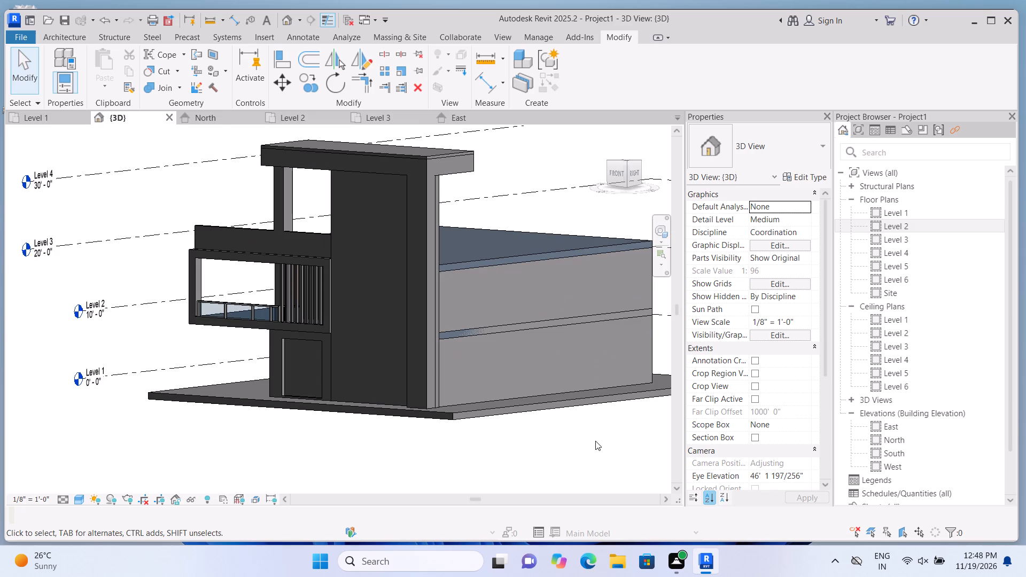
pyautogui.click(615, 175)
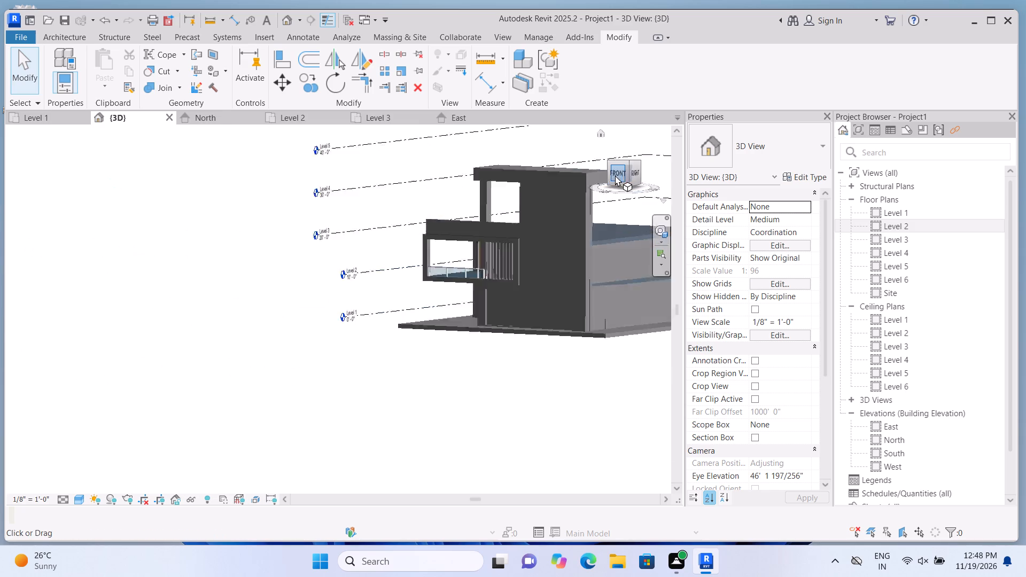
pyautogui.scroll(8, 258, 311)
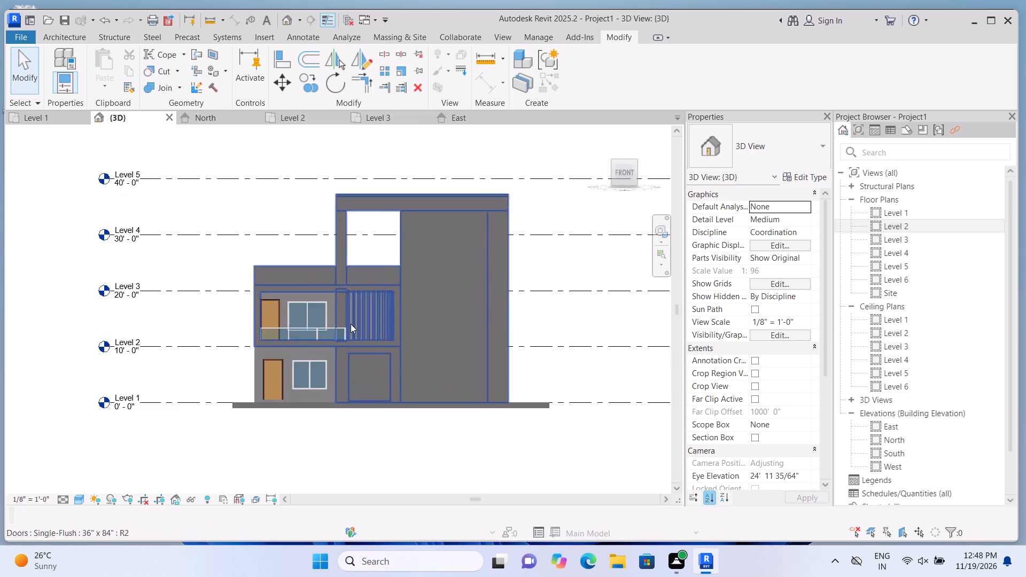
pyautogui.scroll(5, 351, 324)
pyautogui.scroll(-1, 364, 422)
pyautogui.moveTo(364, 421); pyautogui.dragTo(366, 381, button='middle')
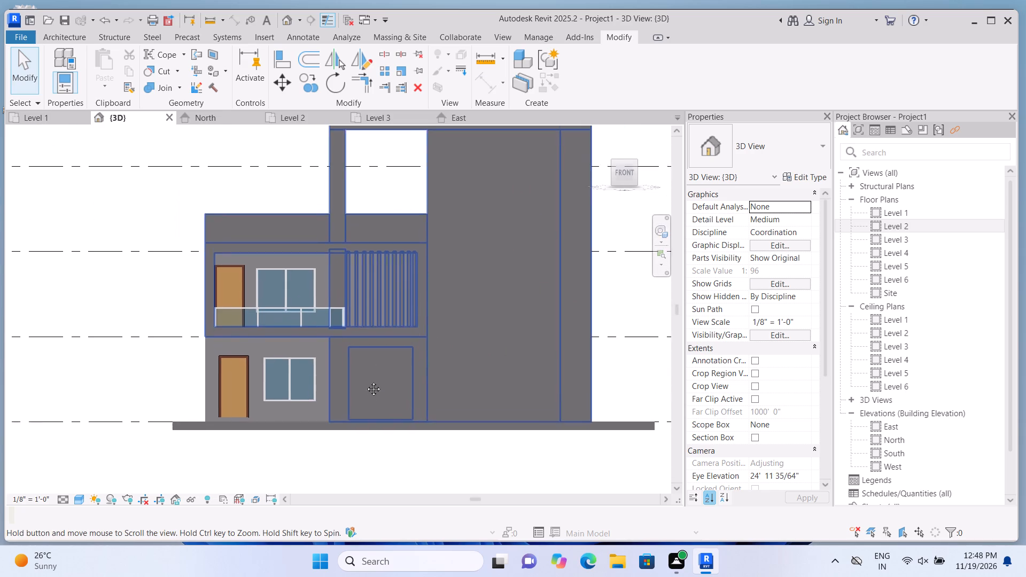
pyautogui.moveTo(366, 381); pyautogui.dragTo(364, 378, button='middle')
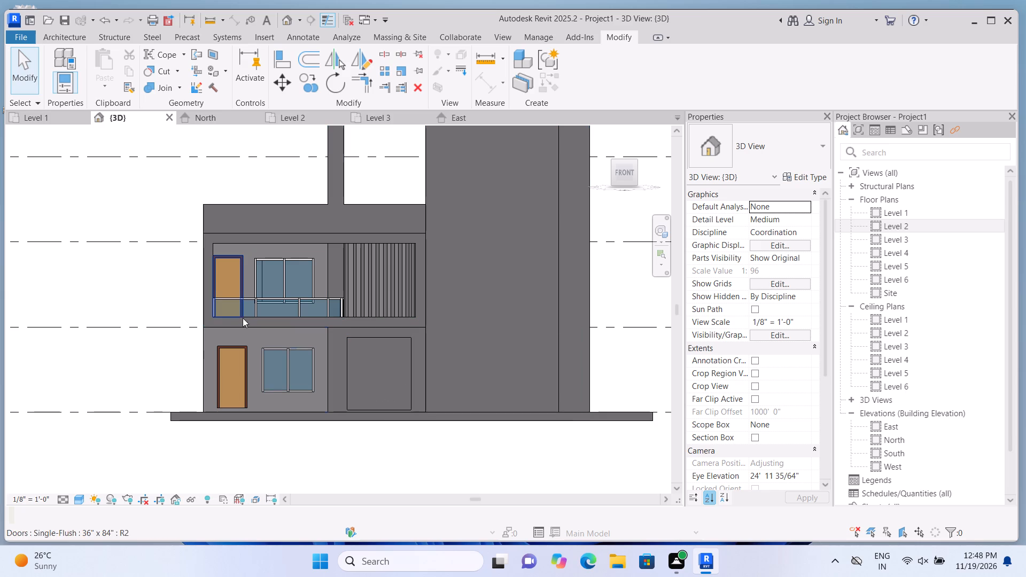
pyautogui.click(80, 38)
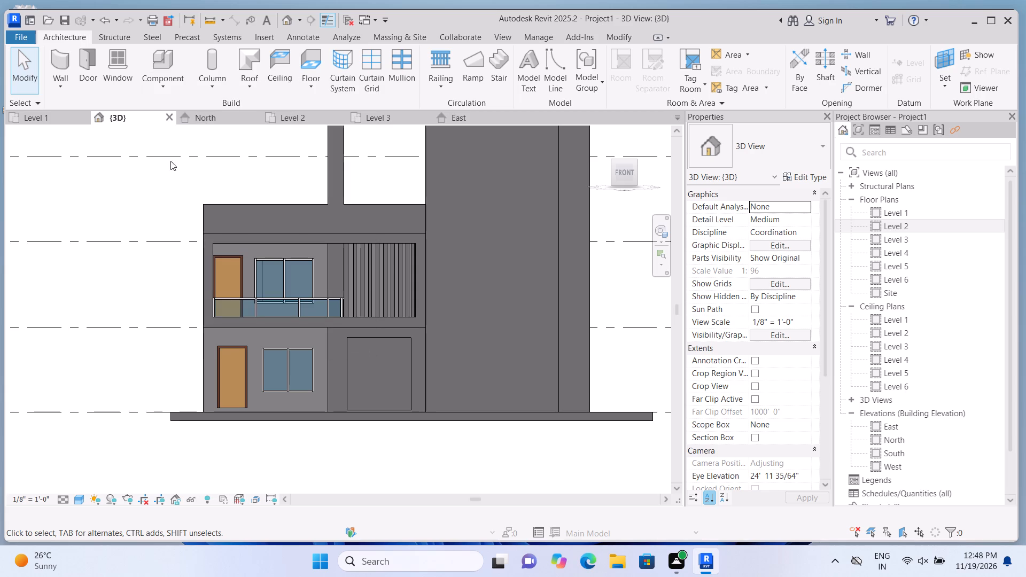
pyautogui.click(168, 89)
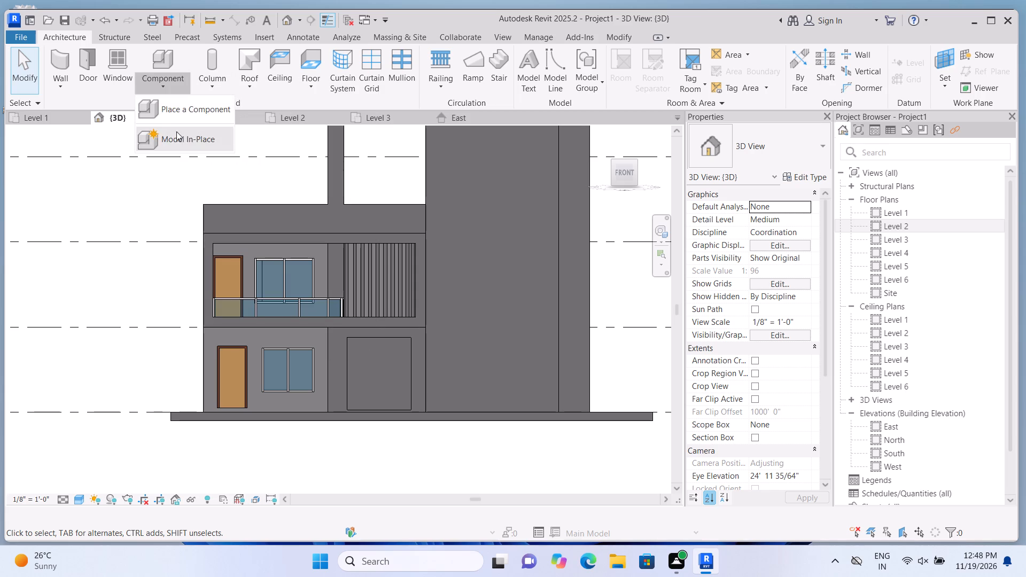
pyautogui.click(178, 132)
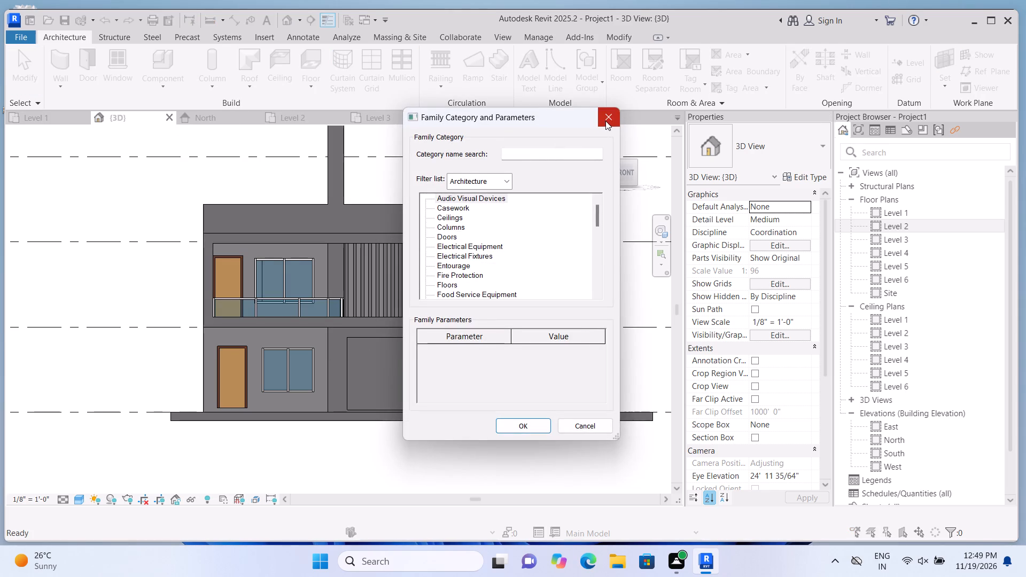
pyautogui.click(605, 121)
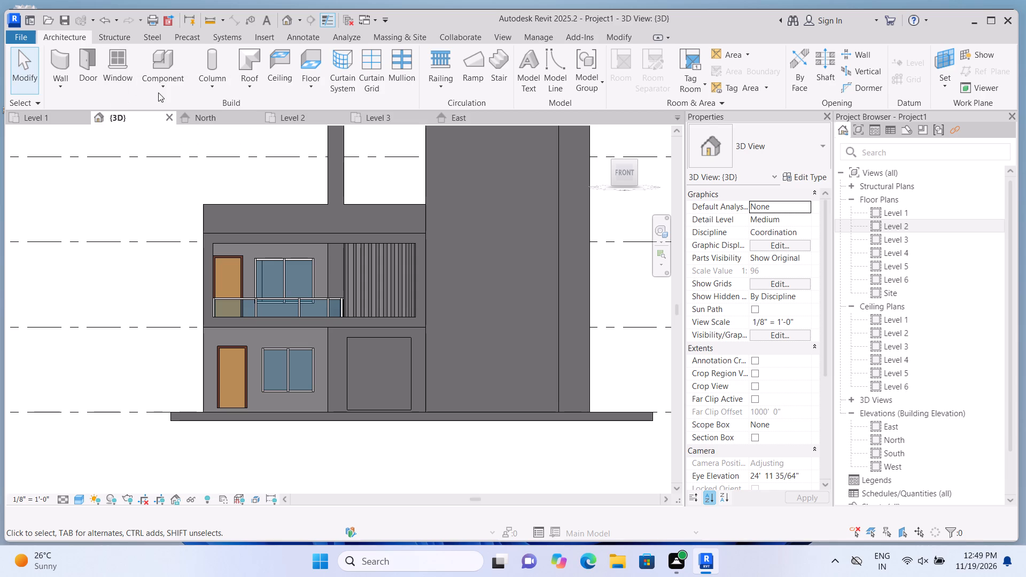
# Start a new in-place component in the Generic Models category, keeping the suggested name.
pyautogui.click(174, 90)
pyautogui.click(175, 131)
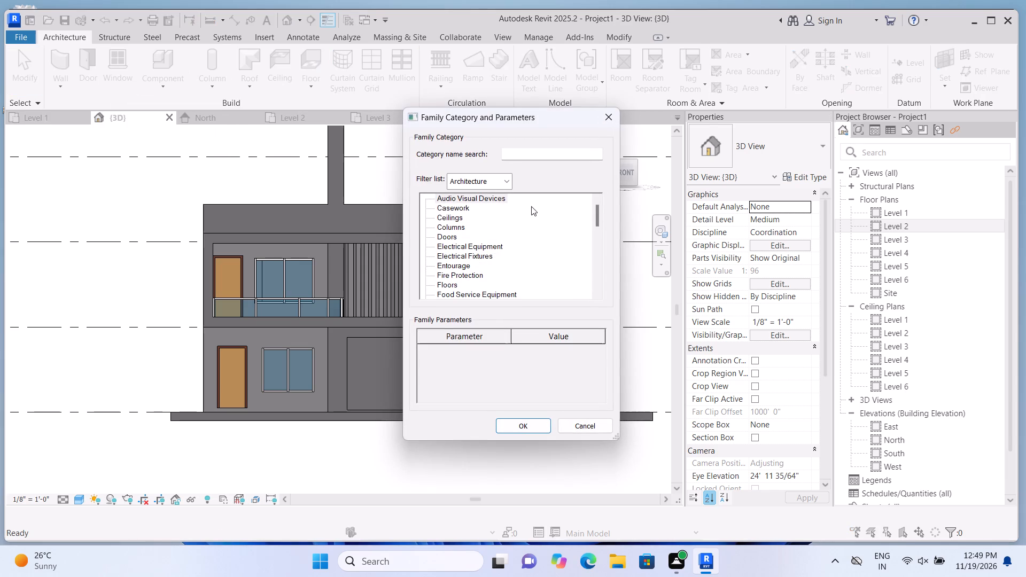
pyautogui.scroll(-3, 526, 223)
pyautogui.scroll(-1, 485, 288)
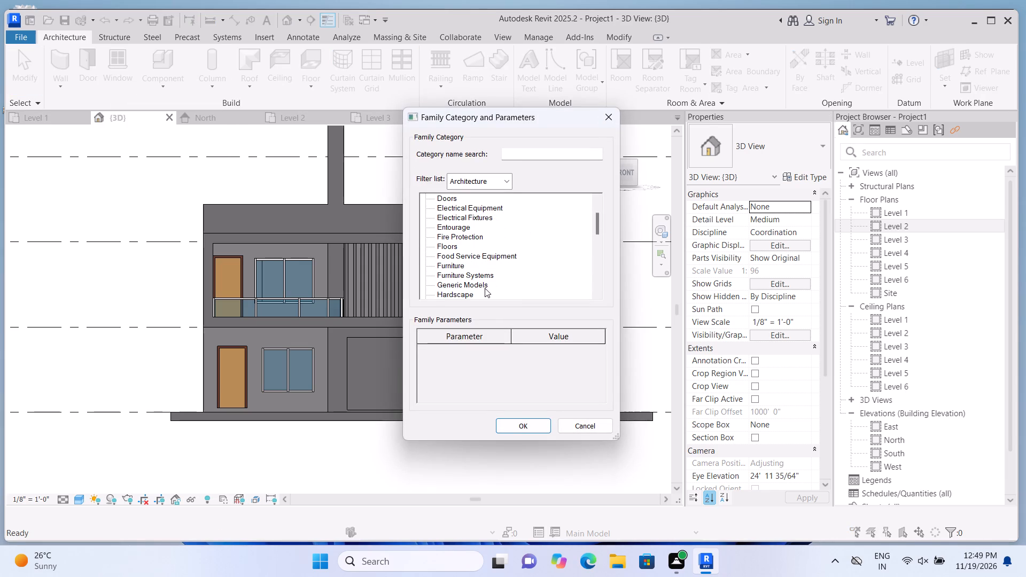
pyautogui.click(485, 288)
pyautogui.click(523, 431)
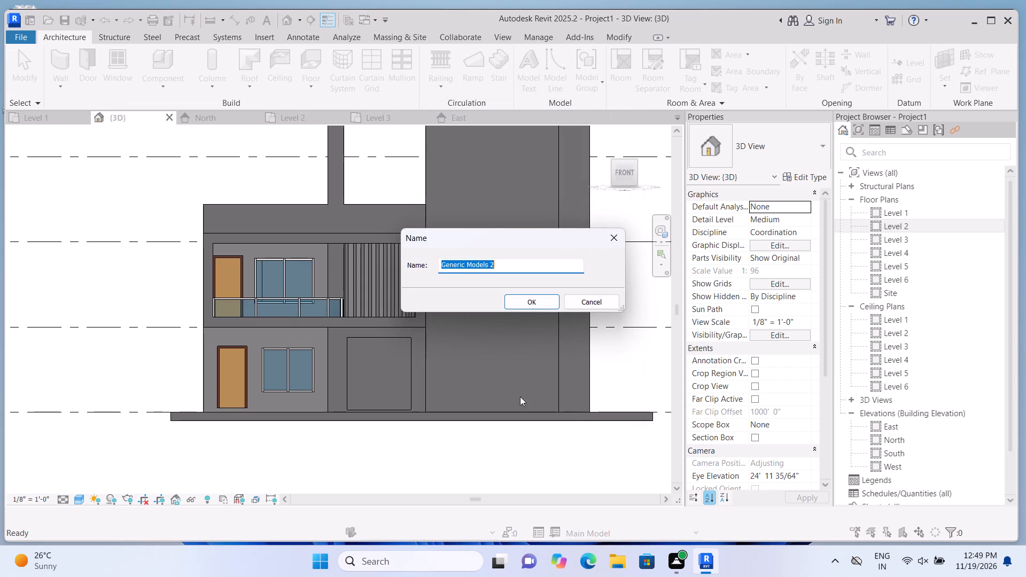
pyautogui.click(541, 303)
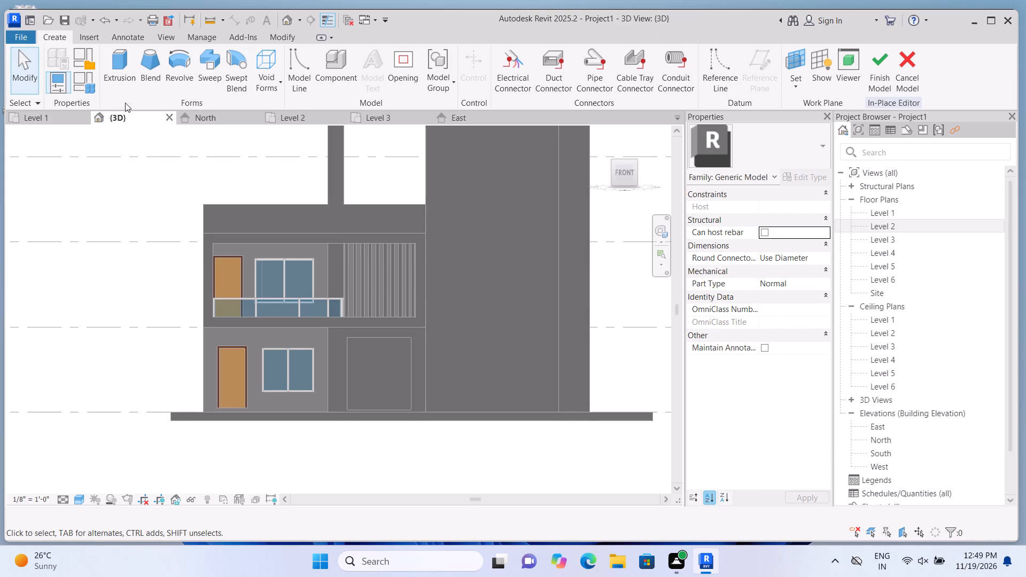
# Start a void extrusion with its work plane on the back face of the rectangular recess beneath the balcony frame.
pyautogui.click(278, 80)
pyautogui.click(285, 111)
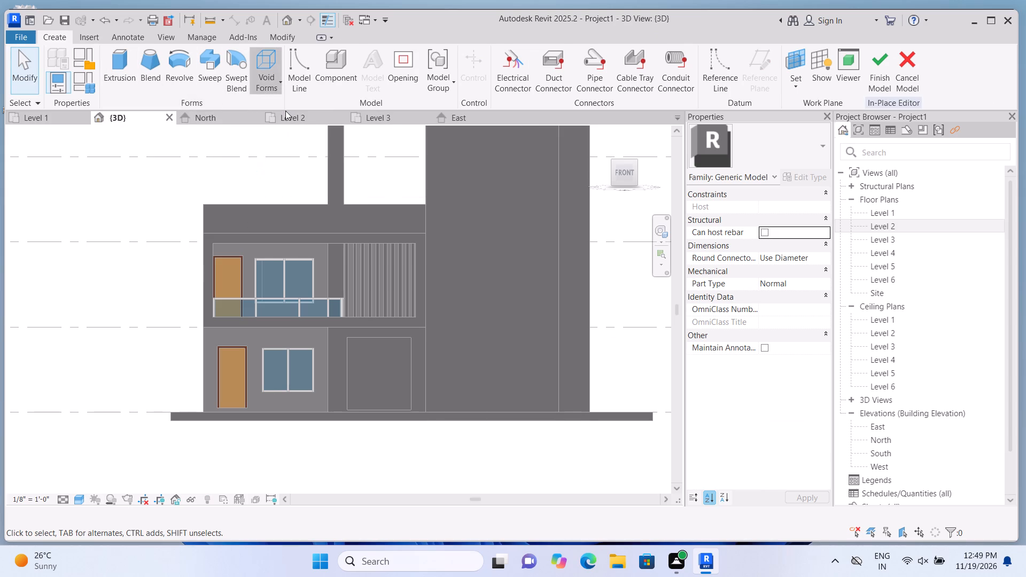
pyautogui.click(698, 89)
pyautogui.click(714, 136)
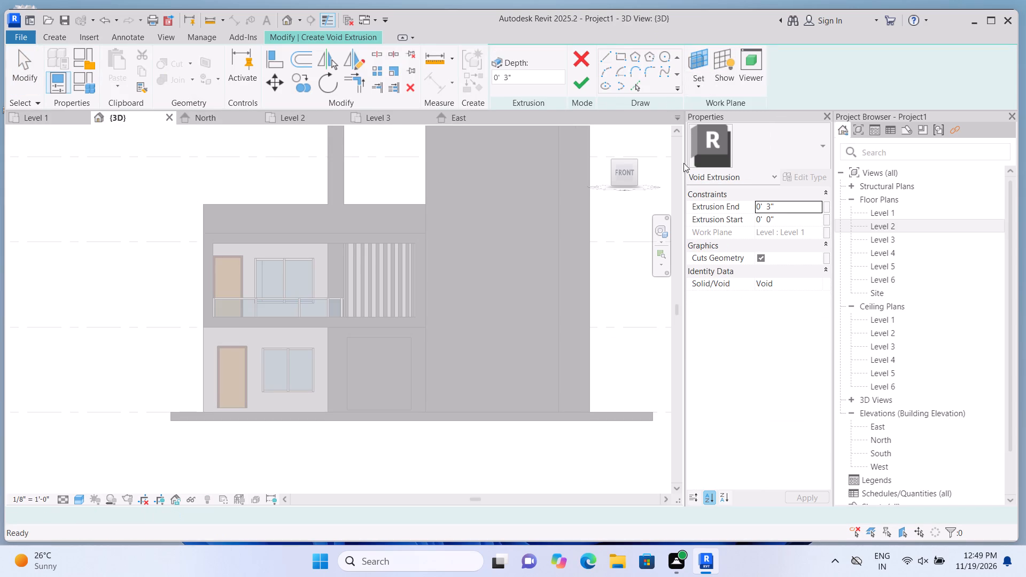
pyautogui.click(358, 386)
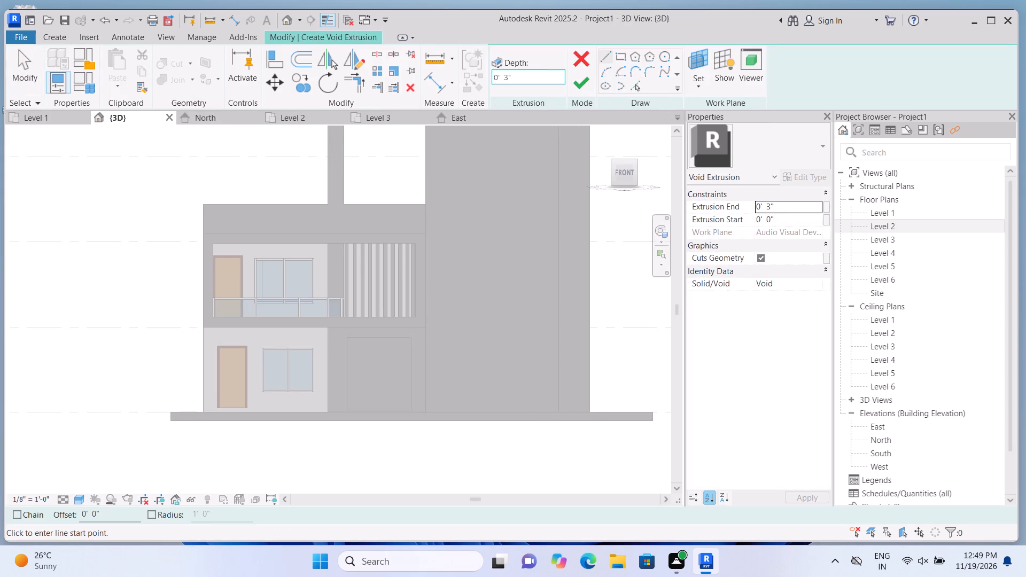
# Sketch a narrow vertical rectangle about 8'-6" tall just inside the recess's right edge, spanning from its top edge to its bottom edge.
pyautogui.click(626, 56)
pyautogui.scroll(2, 300, 380)
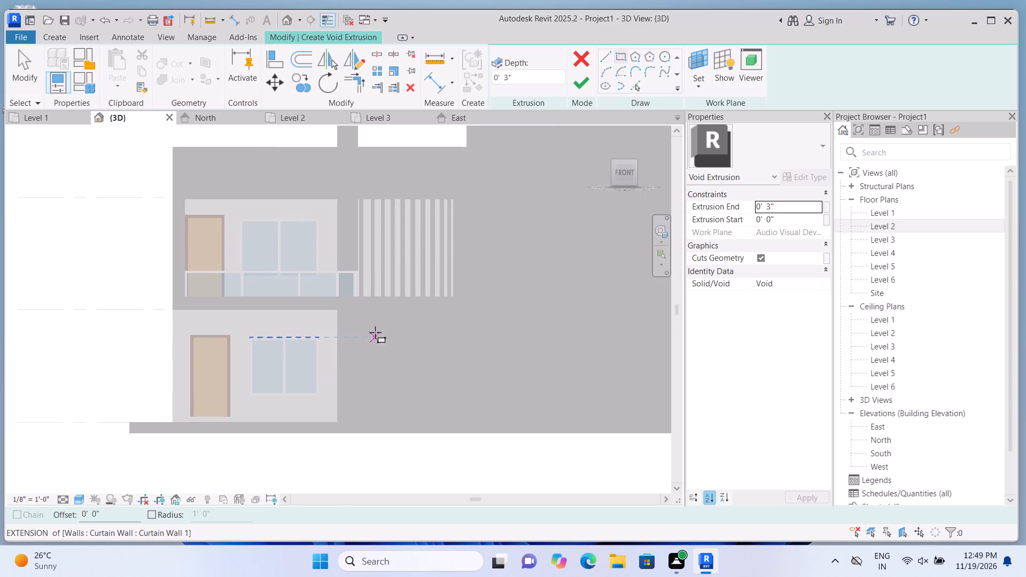
pyautogui.scroll(2, 375, 347)
pyautogui.moveTo(383, 353); pyautogui.dragTo(373, 308, button='middle')
pyautogui.scroll(3, 368, 304)
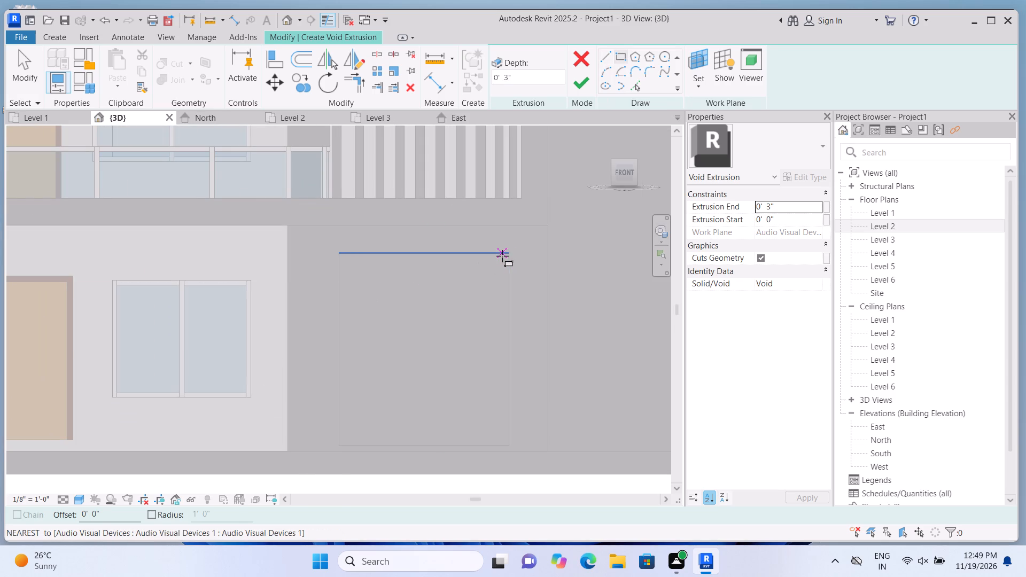
pyautogui.scroll(5, 502, 256)
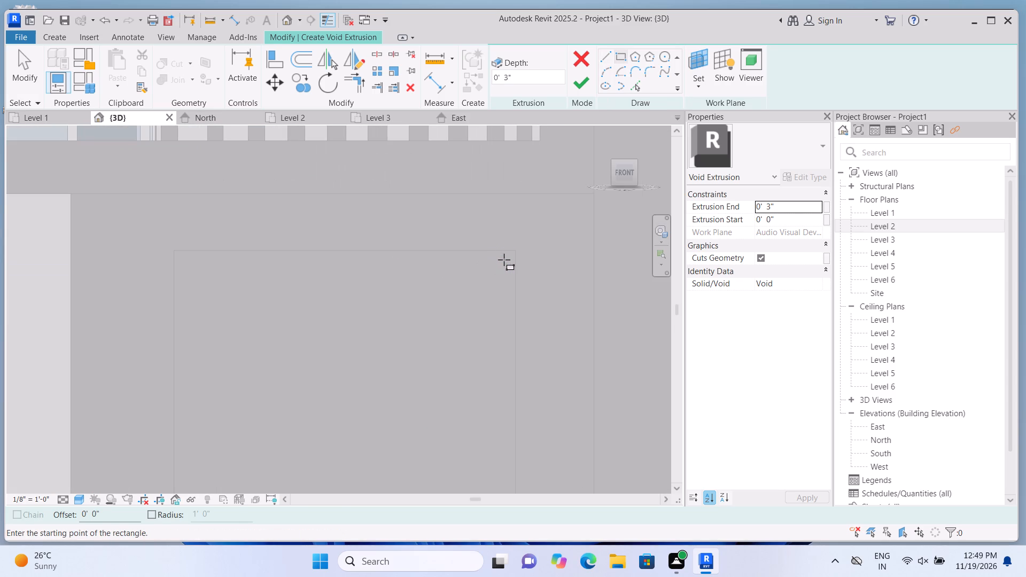
pyautogui.scroll(2, 506, 258)
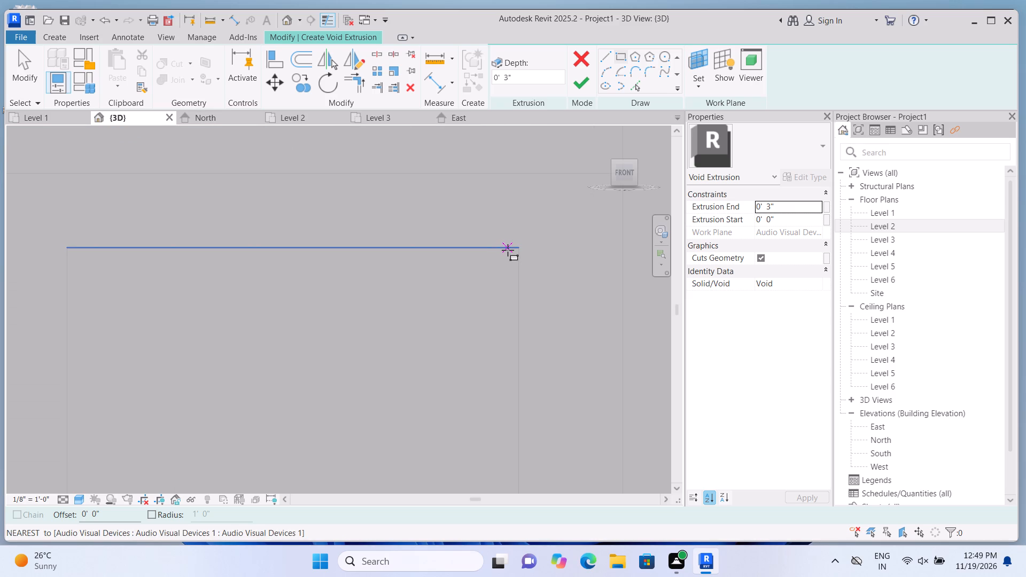
pyautogui.click(511, 250)
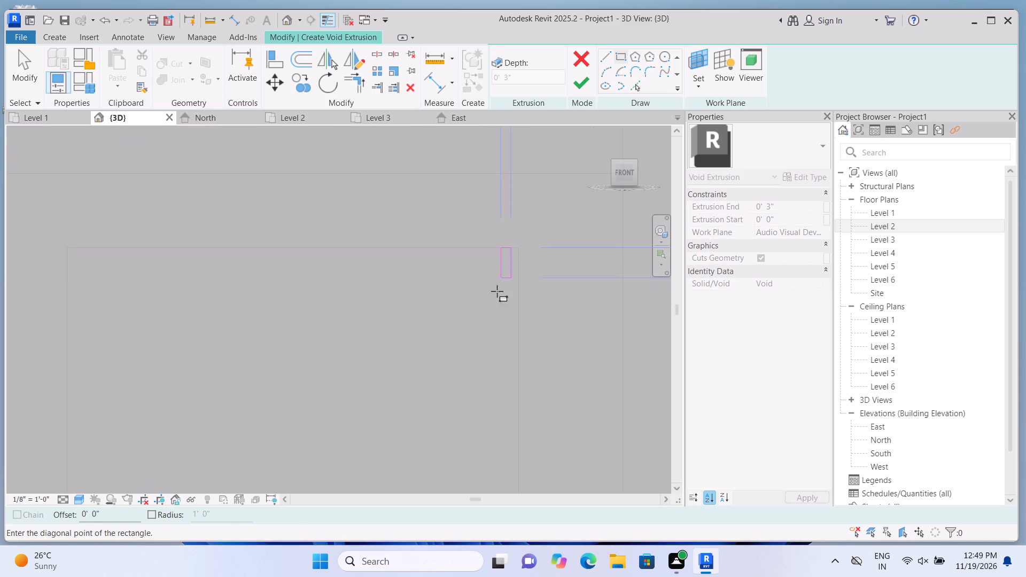
pyautogui.scroll(-10, 446, 368)
pyautogui.scroll(1, 426, 427)
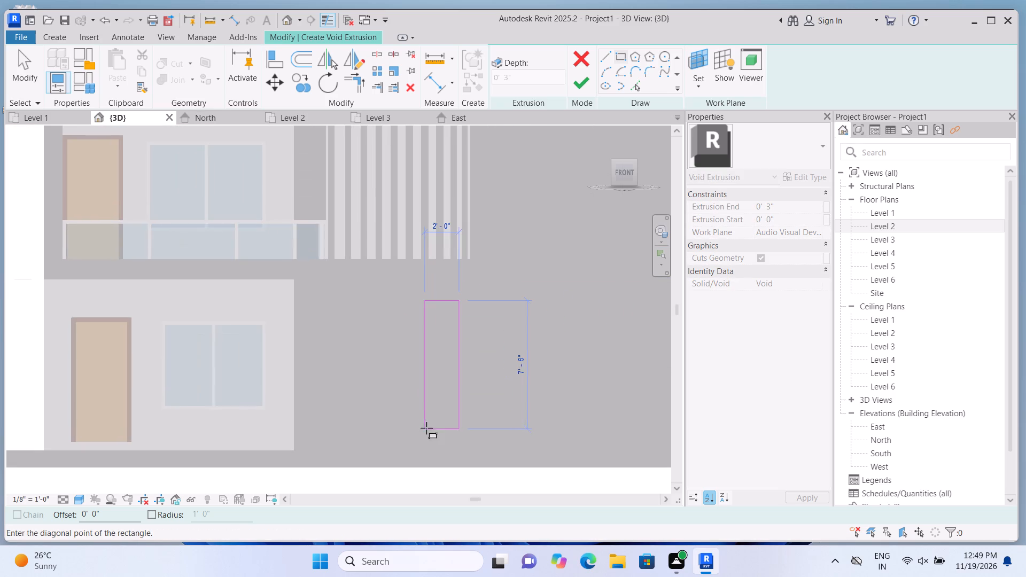
pyautogui.scroll(1, 425, 434)
pyautogui.scroll(3, 409, 361)
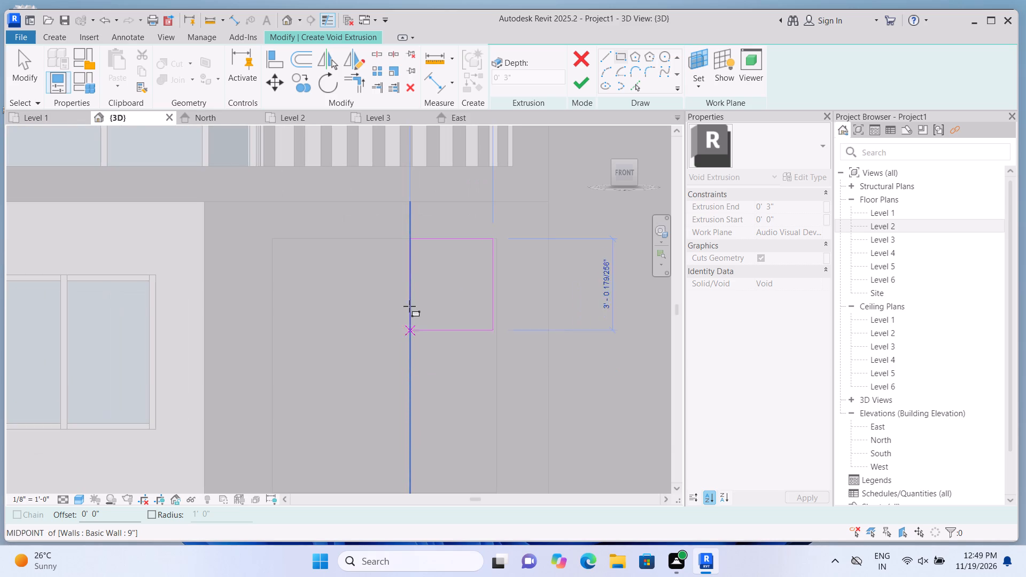
pyautogui.scroll(-2, 406, 238)
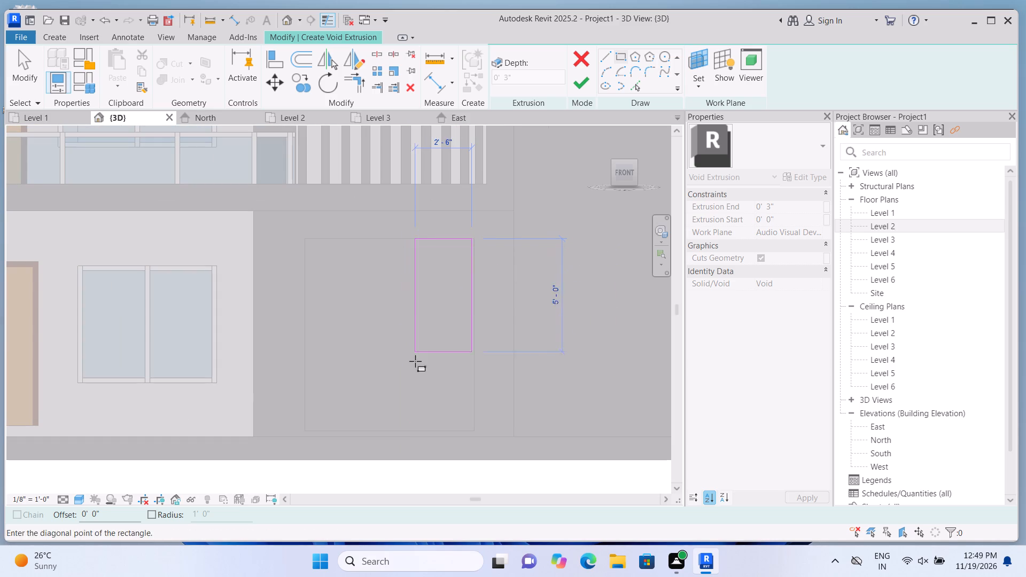
pyautogui.scroll(2, 425, 418)
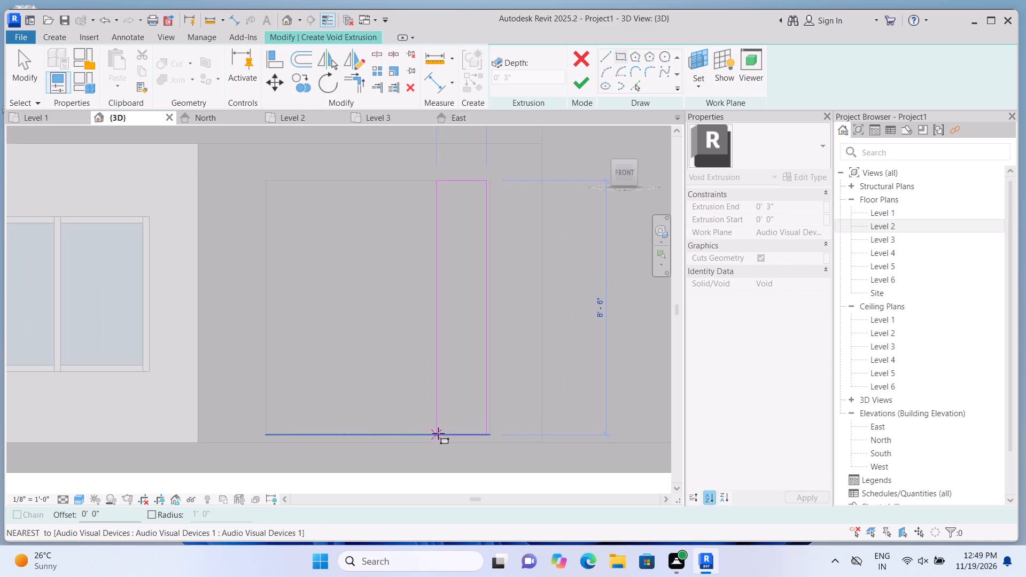
pyautogui.scroll(2, 478, 430)
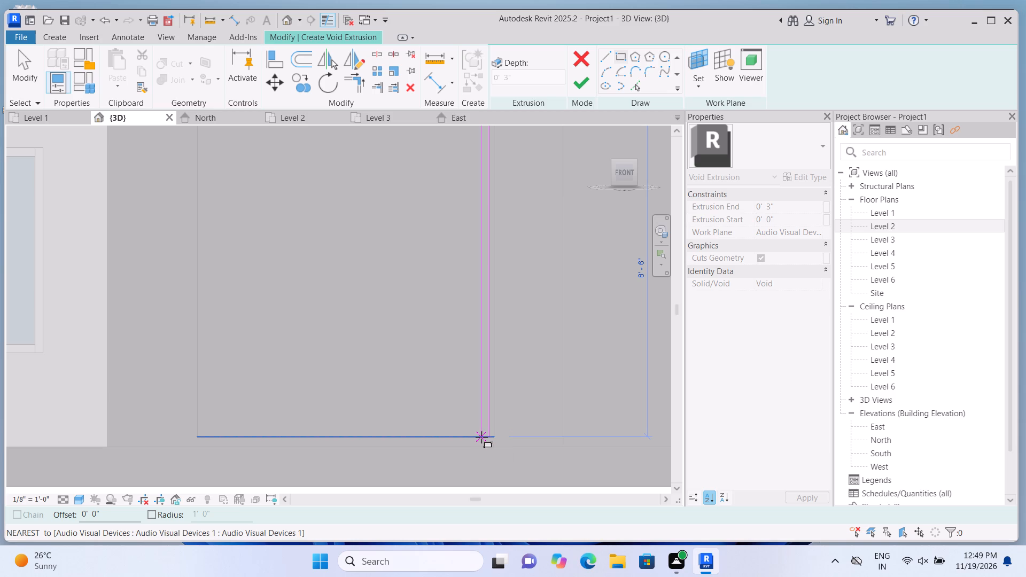
pyautogui.click(481, 437)
pyautogui.press('Escape')
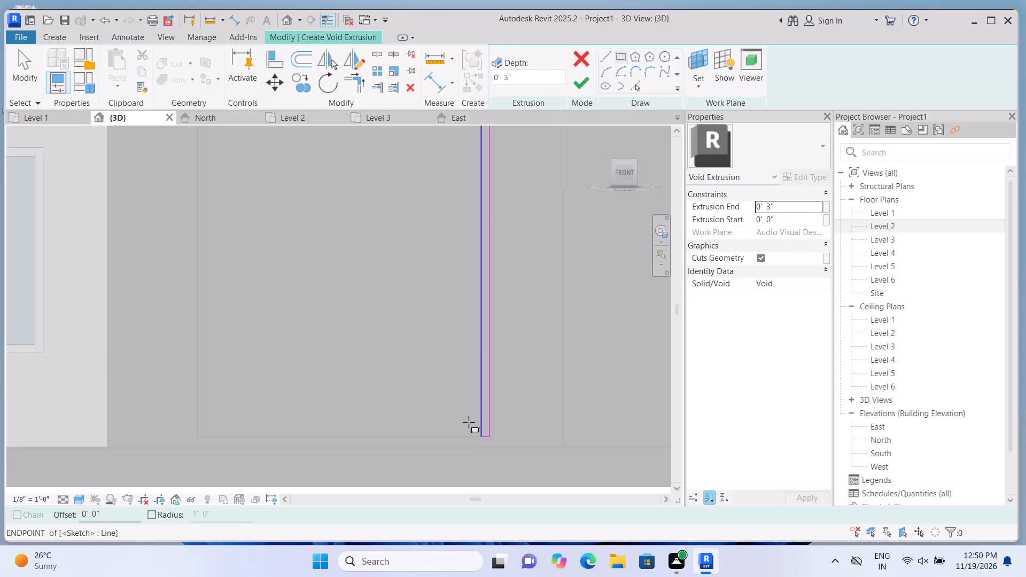
pyautogui.press('Escape')
# Sketch a second narrow vertical rectangle about 8'-6" tall, a small gap to the left of the first strip.
pyautogui.scroll(-4, 472, 422)
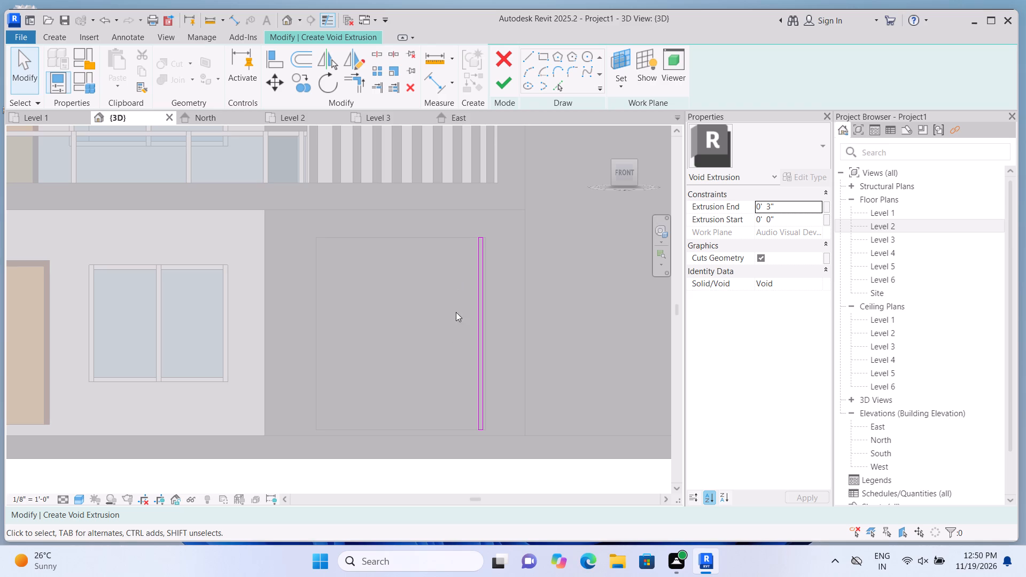
pyautogui.scroll(4, 459, 269)
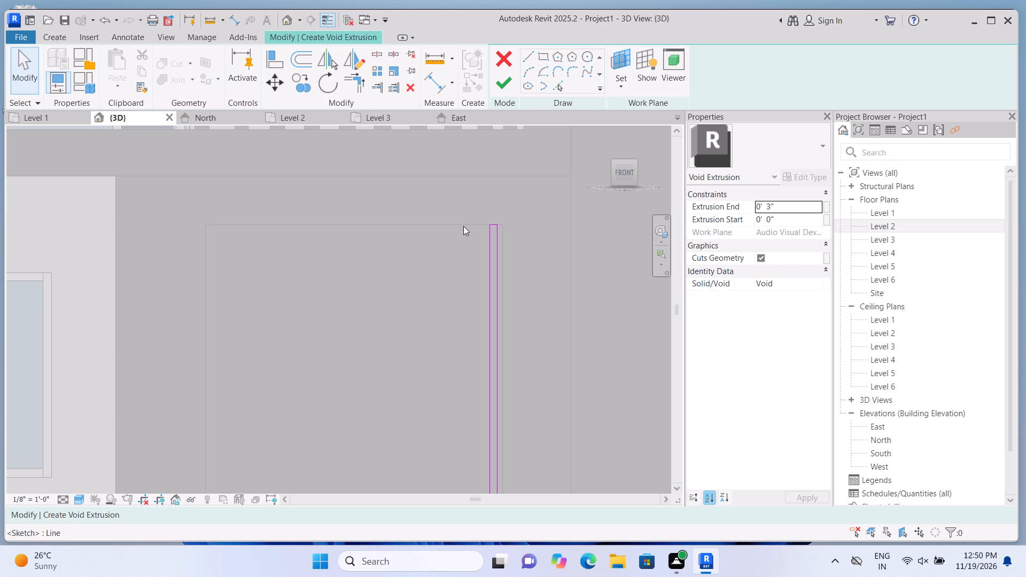
pyautogui.click(546, 59)
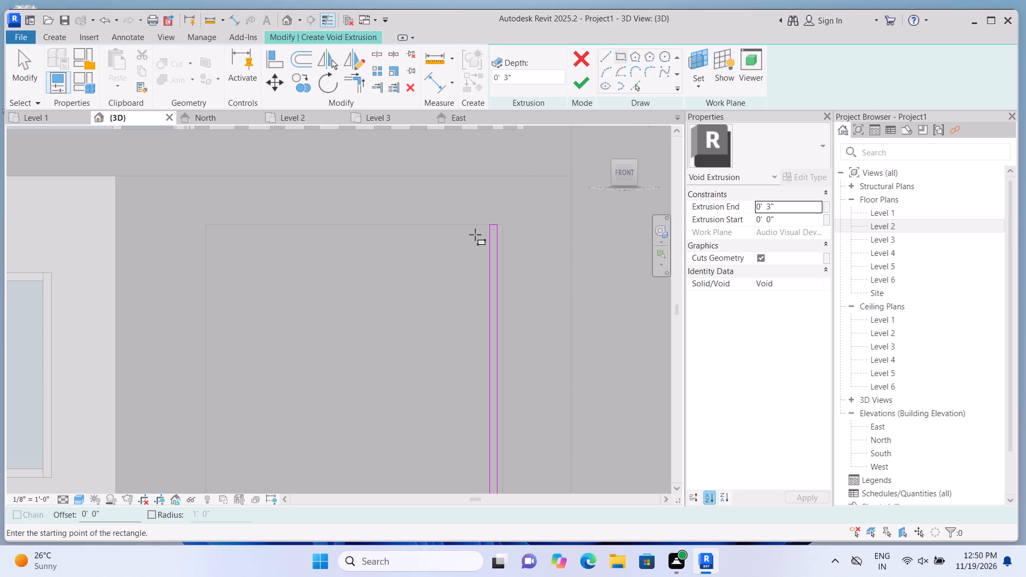
pyautogui.scroll(-2, 476, 227)
pyautogui.scroll(-1, 454, 264)
pyautogui.moveTo(410, 280); pyautogui.dragTo(468, 286, button='middle')
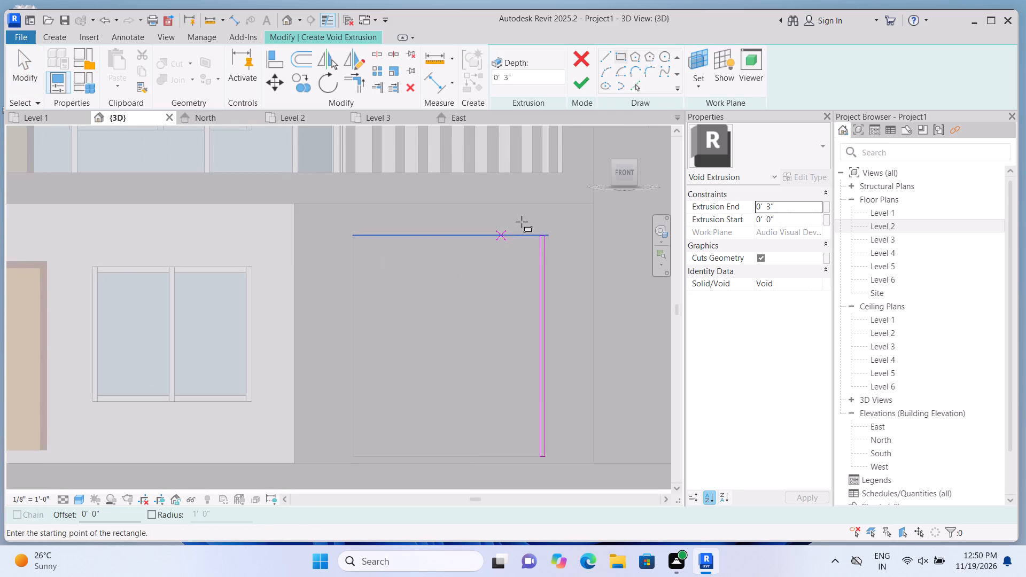
pyautogui.scroll(4, 536, 231)
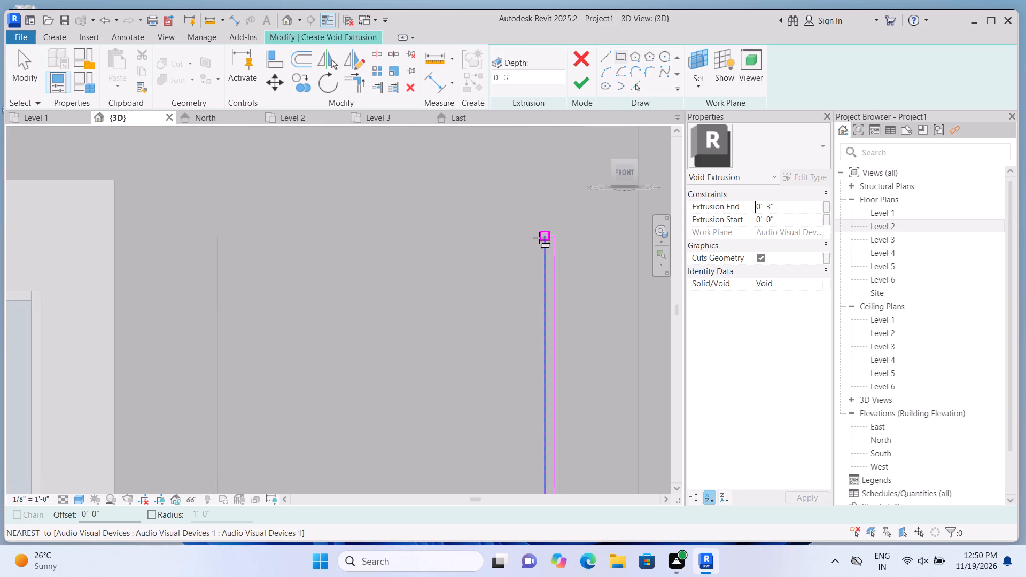
pyautogui.click(538, 238)
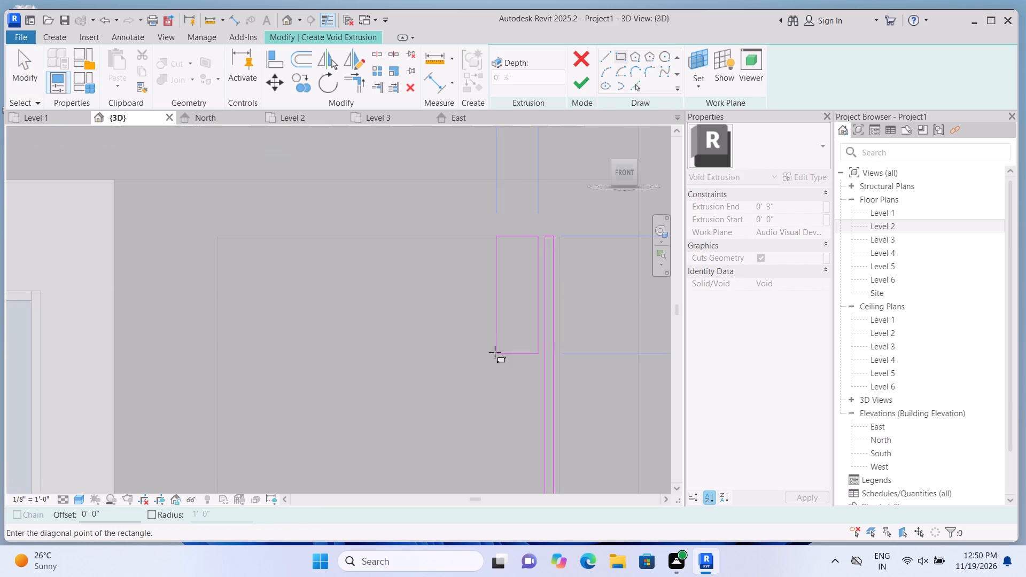
pyautogui.scroll(-7, 467, 302)
pyautogui.scroll(2, 447, 424)
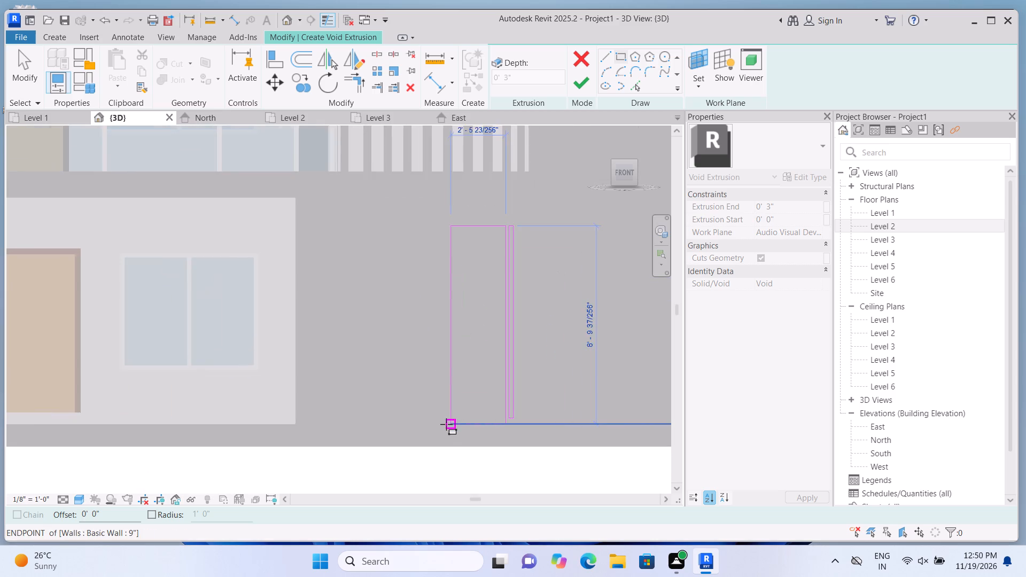
pyautogui.scroll(2, 446, 424)
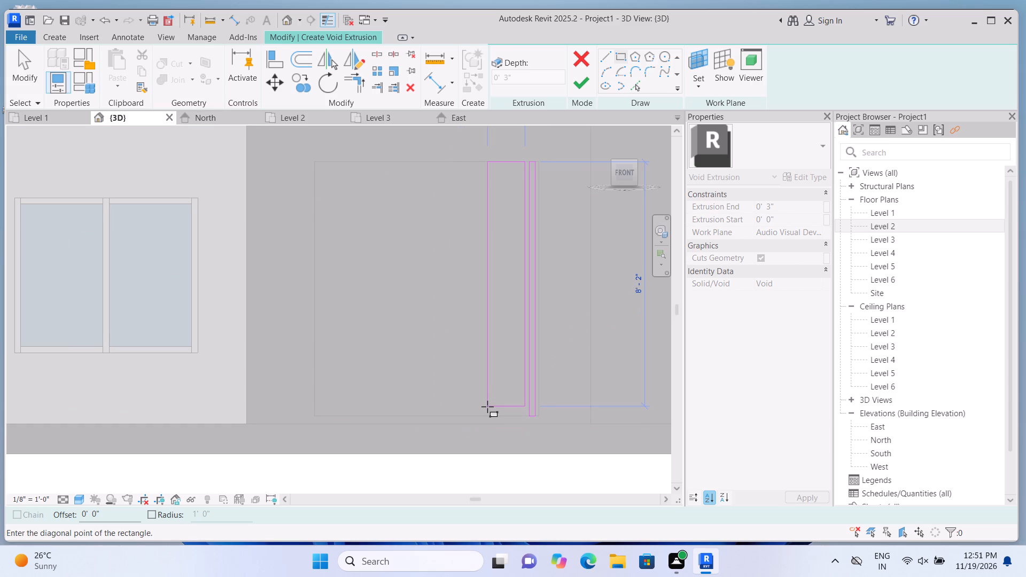
pyautogui.scroll(2, 487, 407)
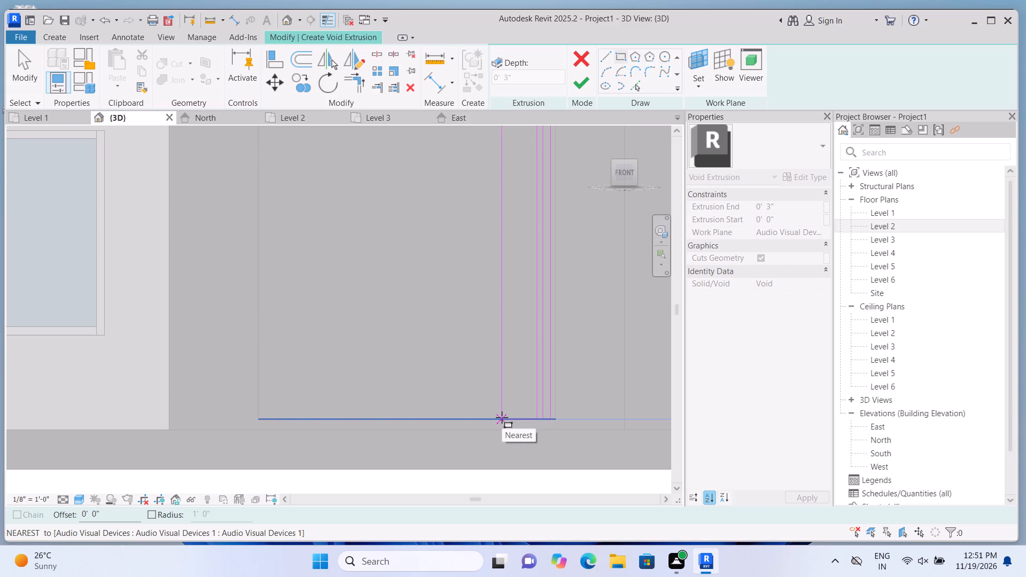
pyautogui.scroll(3, 502, 417)
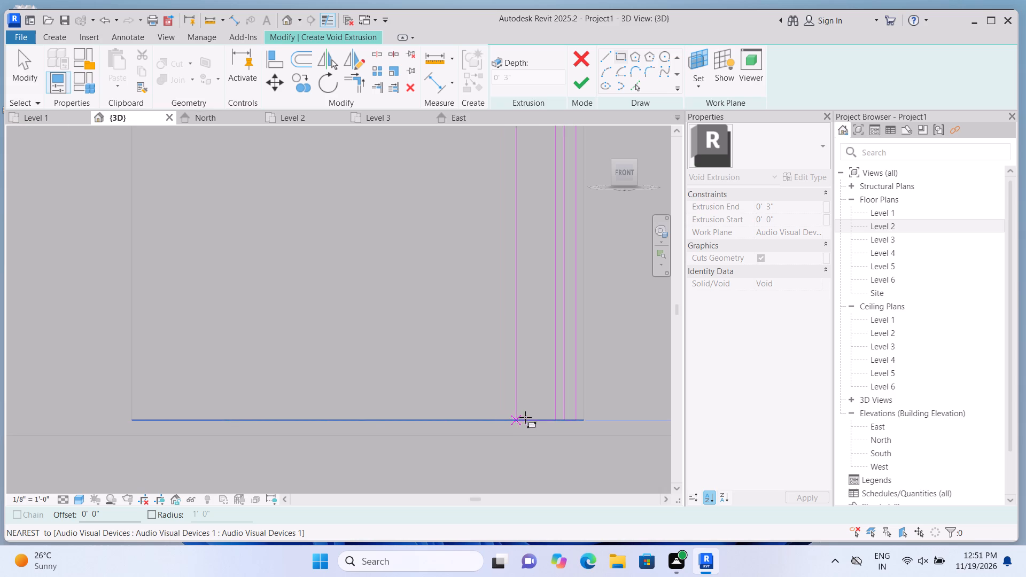
pyautogui.click(548, 422)
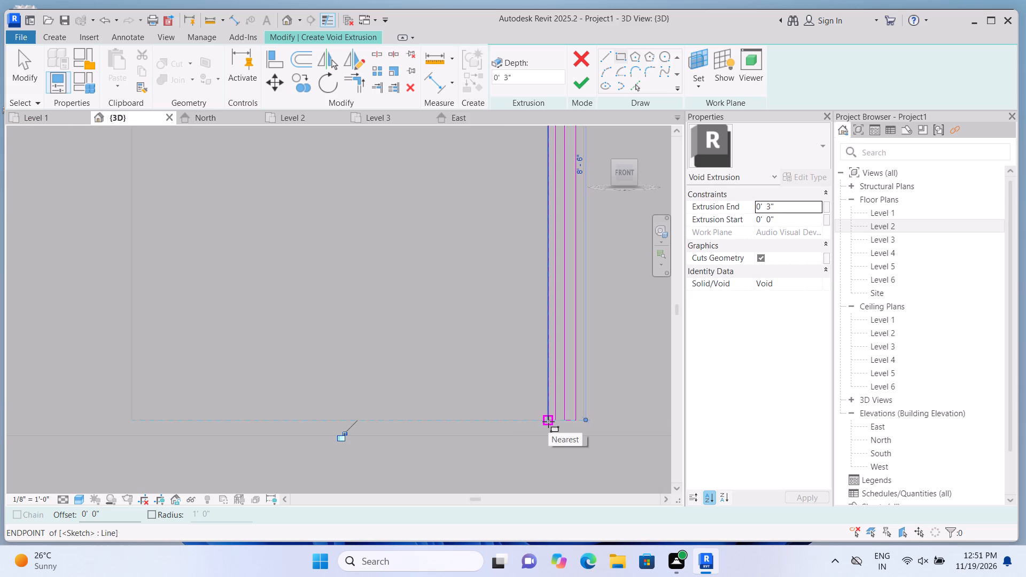
pyautogui.press('Escape')
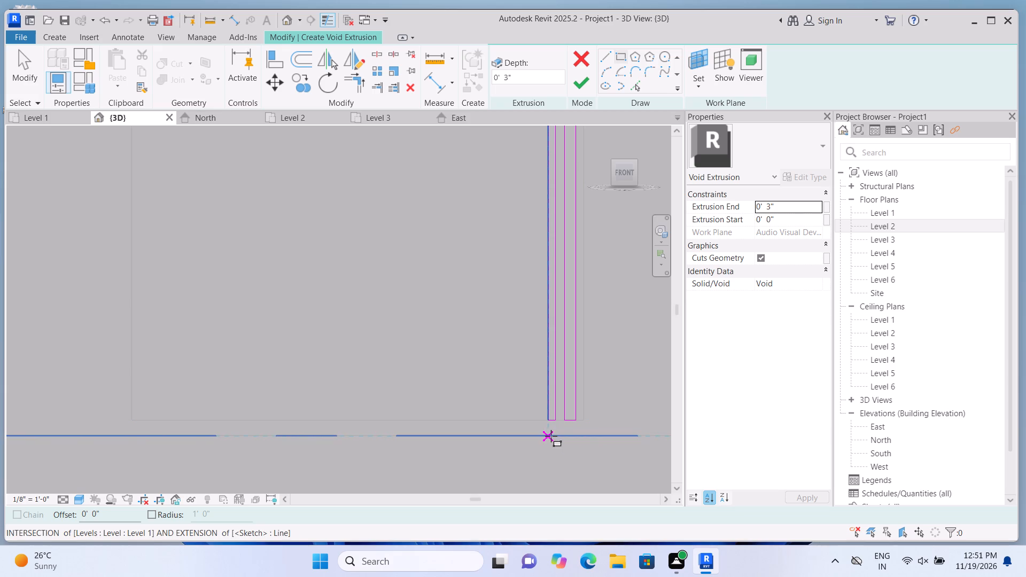
# Sketch a third narrow full-height rectangle in the recess, leaving a small gap to the left of the second strip.
pyautogui.scroll(-4, 538, 431)
pyautogui.moveTo(485, 287); pyautogui.dragTo(461, 393, button='middle')
pyautogui.scroll(1, 518, 221)
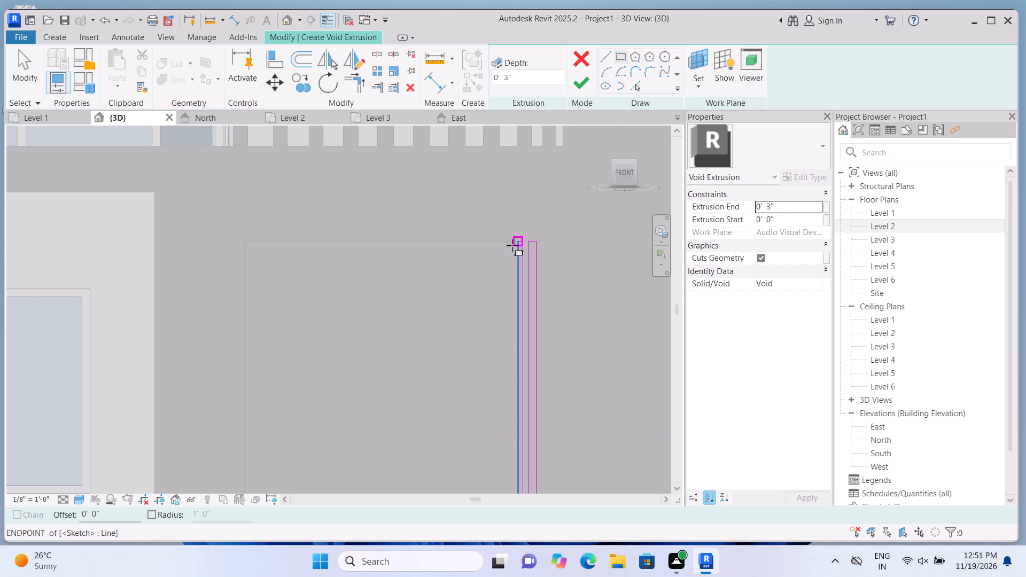
pyautogui.click(511, 246)
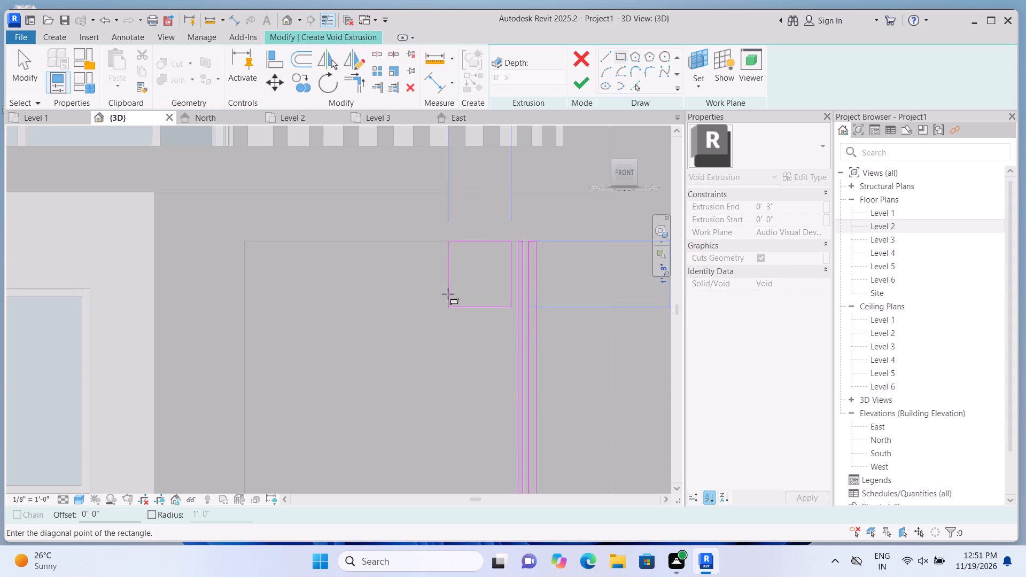
pyautogui.scroll(-7, 440, 293)
pyautogui.scroll(3, 429, 397)
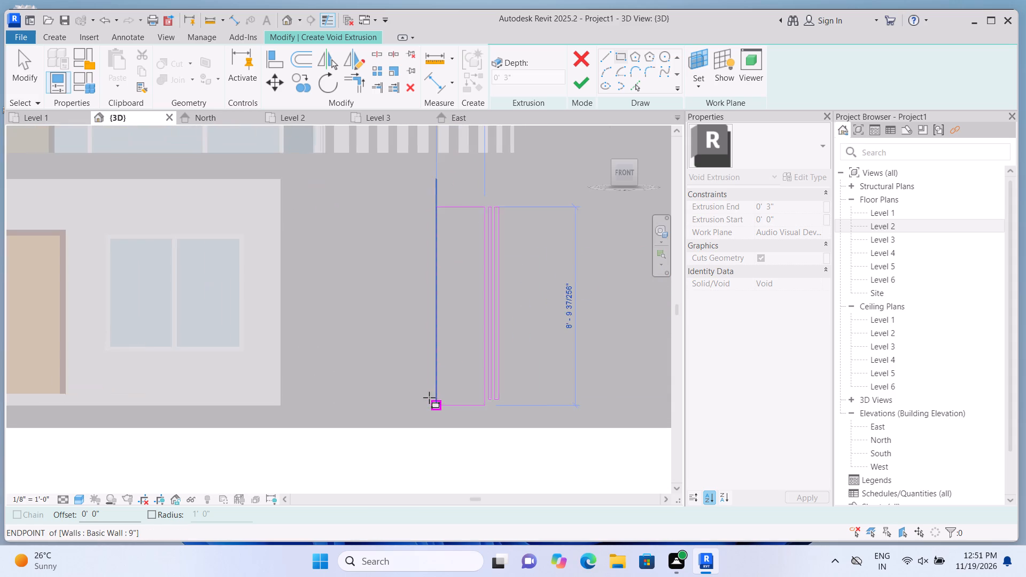
pyautogui.scroll(6, 429, 397)
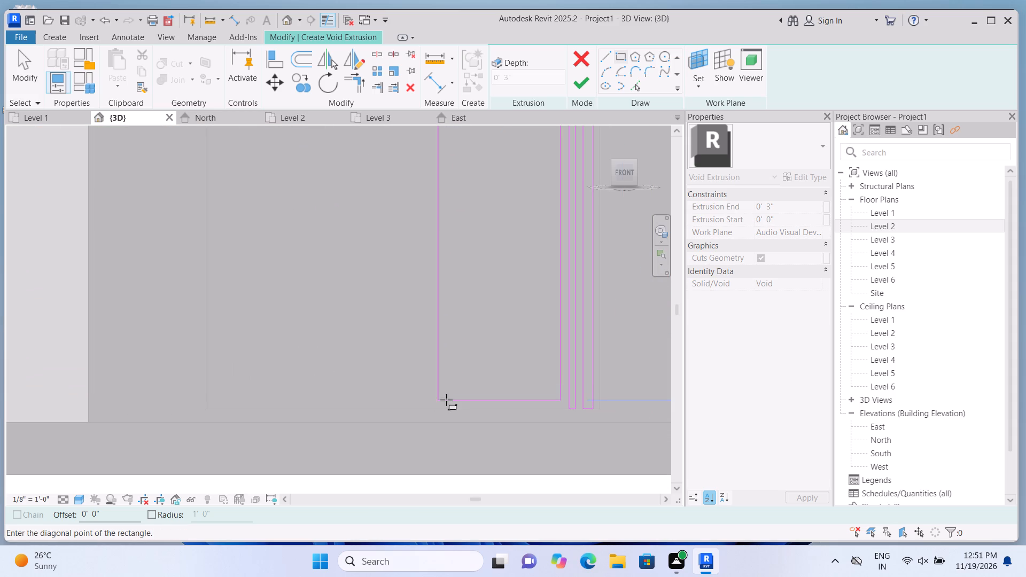
pyautogui.click(554, 404)
pyautogui.press('Escape')
# Sketch a fourth narrow vertical rectangle about 8'-6" tall in the recess, a small gap to the left of the third strip.
pyautogui.scroll(-2, 554, 405)
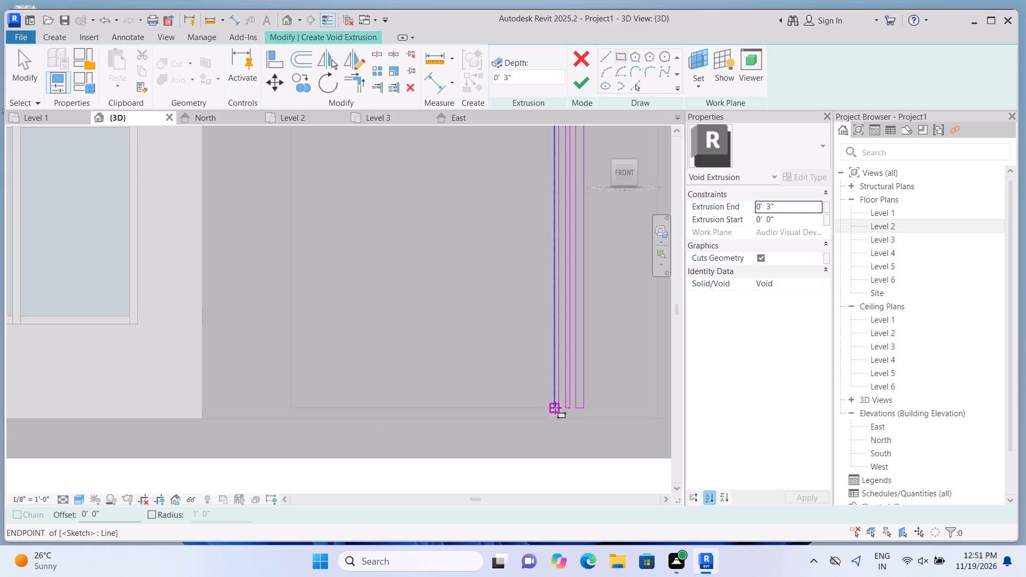
pyautogui.scroll(-1, 555, 408)
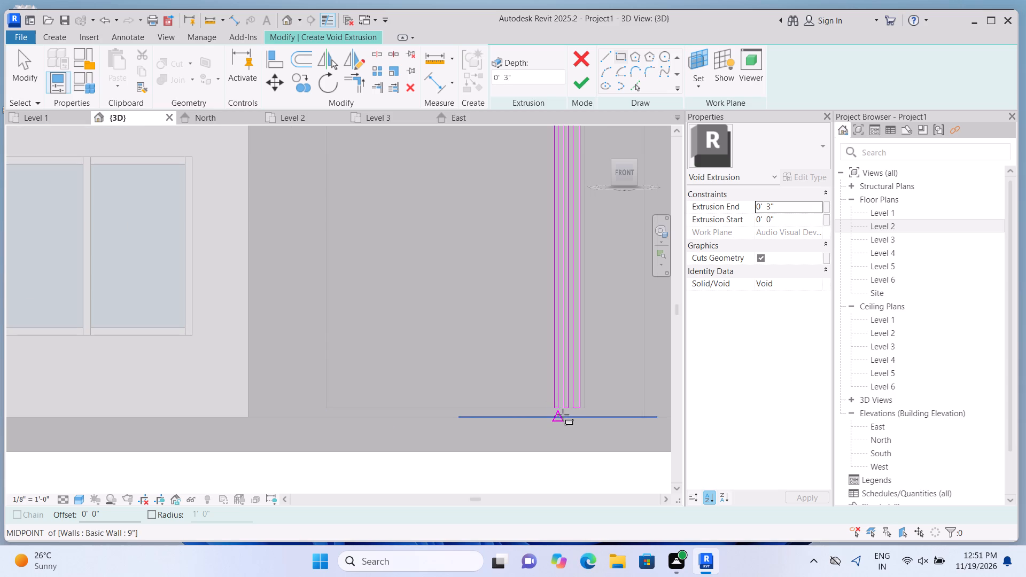
pyautogui.moveTo(527, 326); pyautogui.dragTo(512, 462, button='middle')
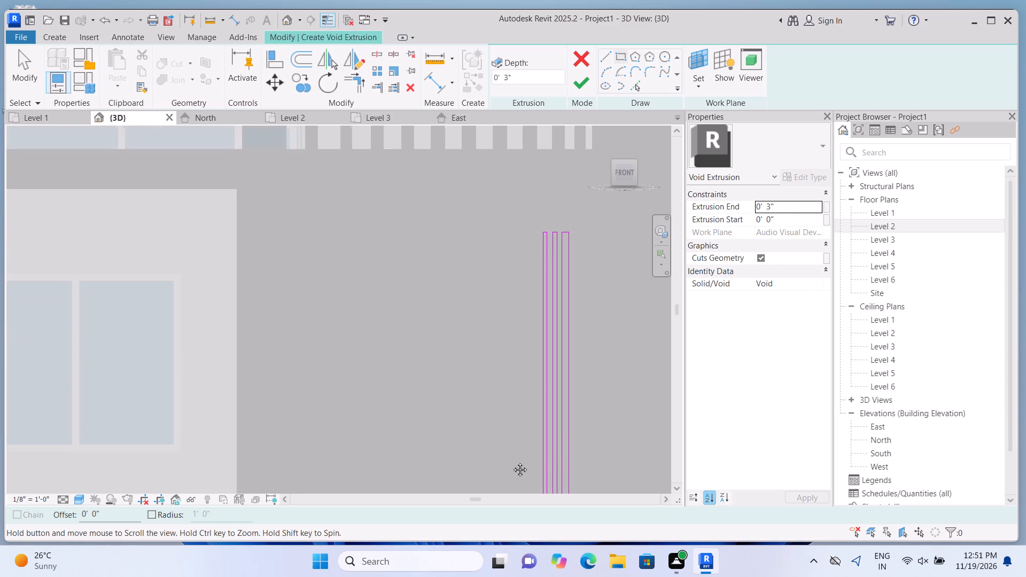
pyautogui.moveTo(512, 462); pyautogui.dragTo(512, 463, button='middle')
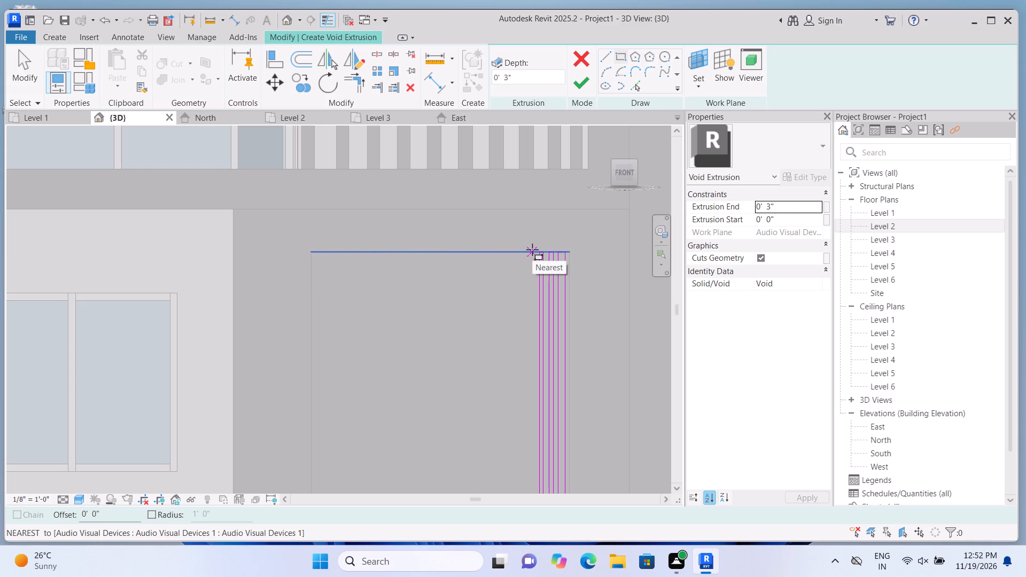
pyautogui.click(532, 249)
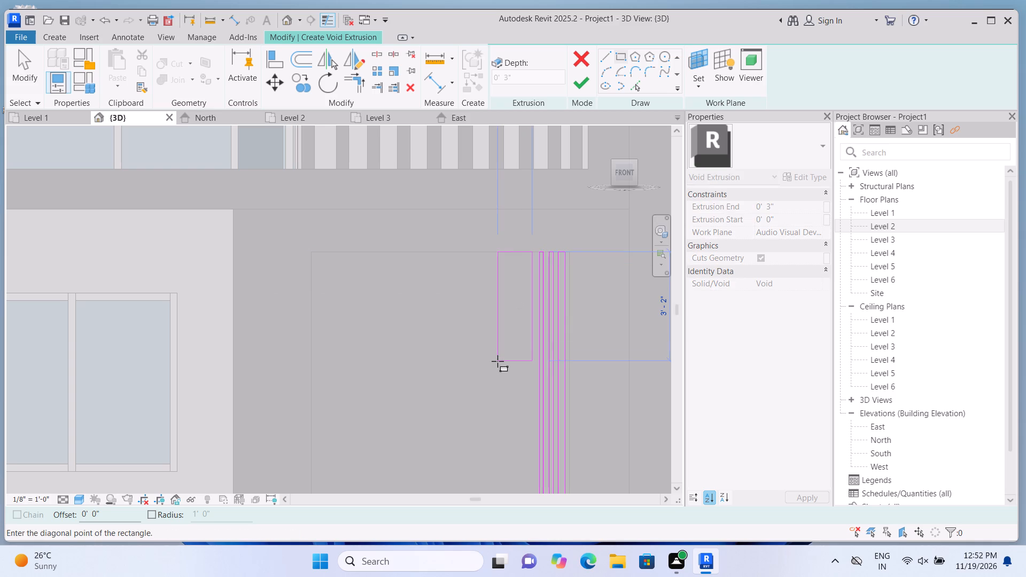
pyautogui.press('Escape')
pyautogui.scroll(1, 524, 278)
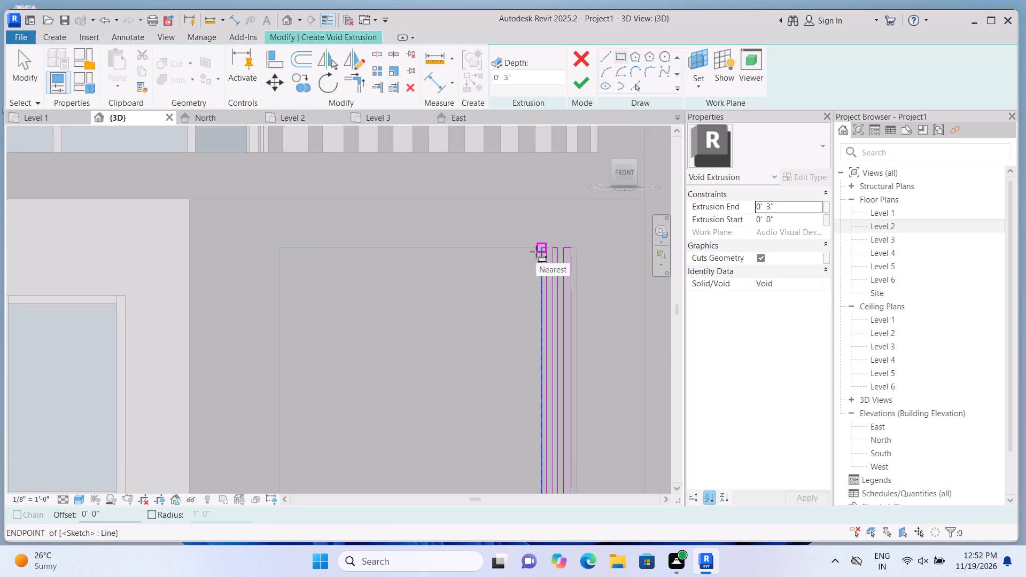
pyautogui.click(534, 251)
pyautogui.moveTo(491, 375); pyautogui.dragTo(438, 271, button='middle')
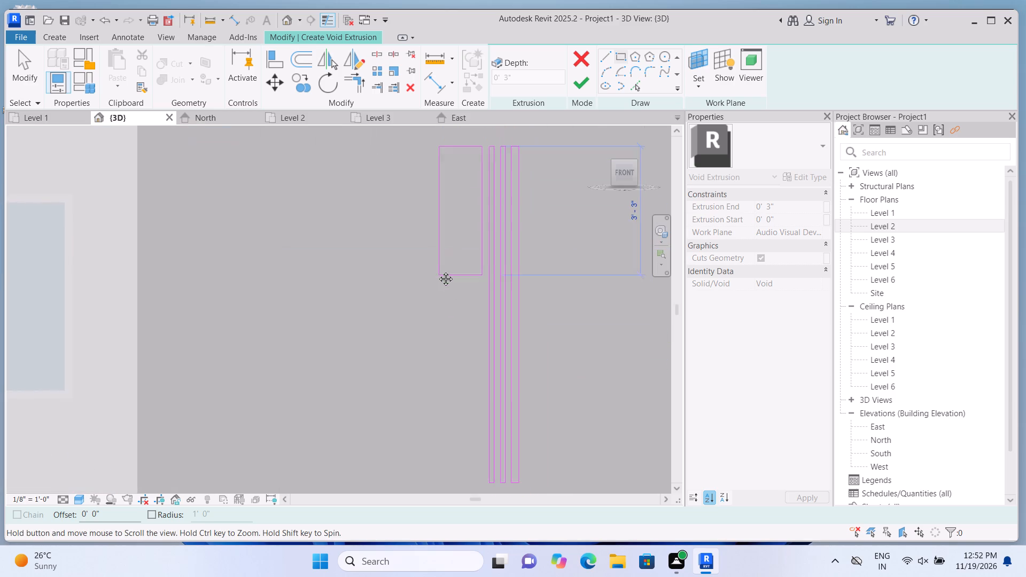
pyautogui.moveTo(438, 271); pyautogui.dragTo(437, 270, button='middle')
pyautogui.scroll(-1, 437, 296)
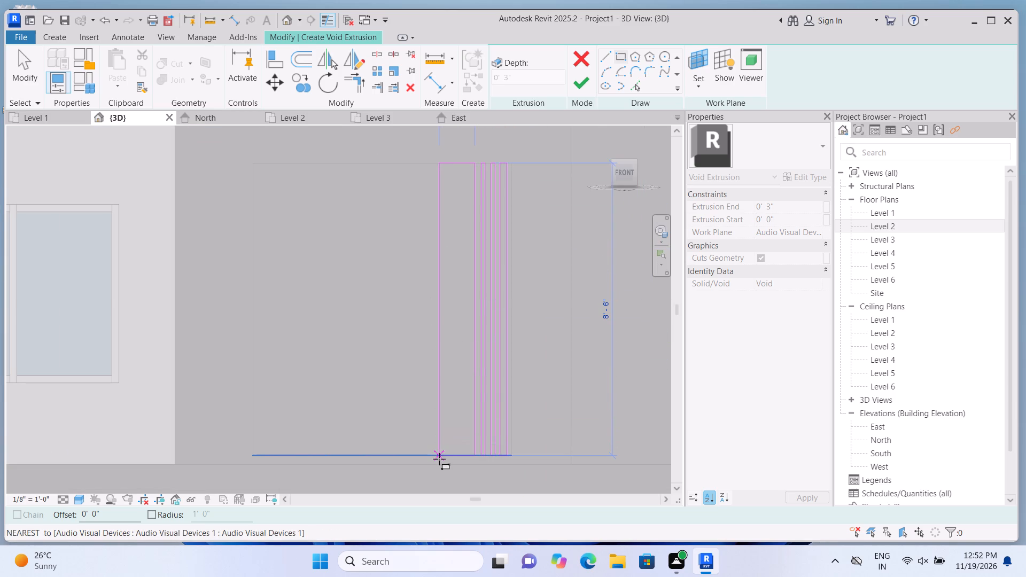
pyautogui.click(468, 459)
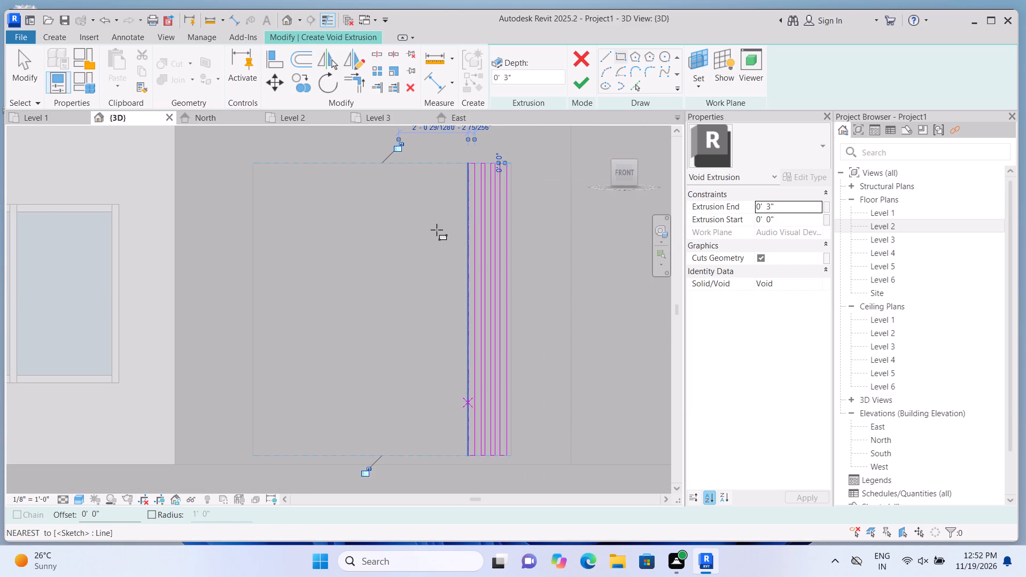
pyautogui.press('Escape')
# Sketch the fifth, sixth and seventh full-height strips, each roughly 2 1/2" wide, continuing leftward across the recess with small gaps.
pyautogui.click(461, 168)
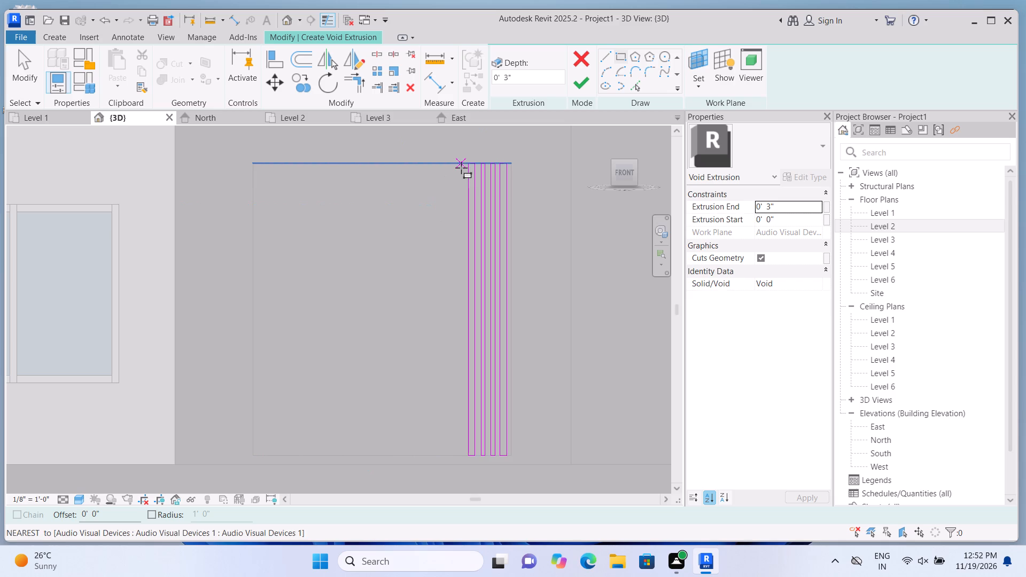
pyautogui.click(454, 457)
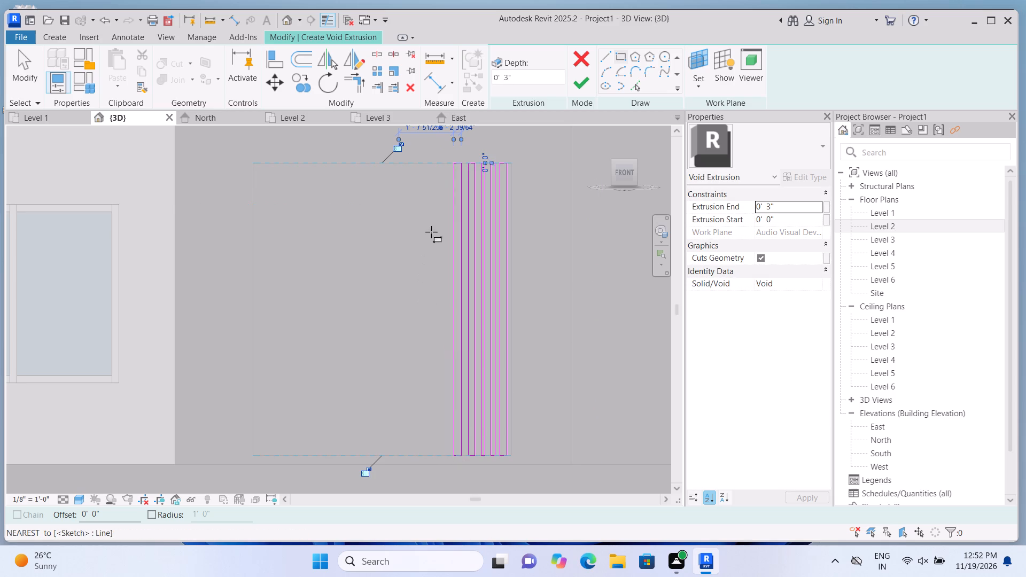
pyautogui.click(446, 165)
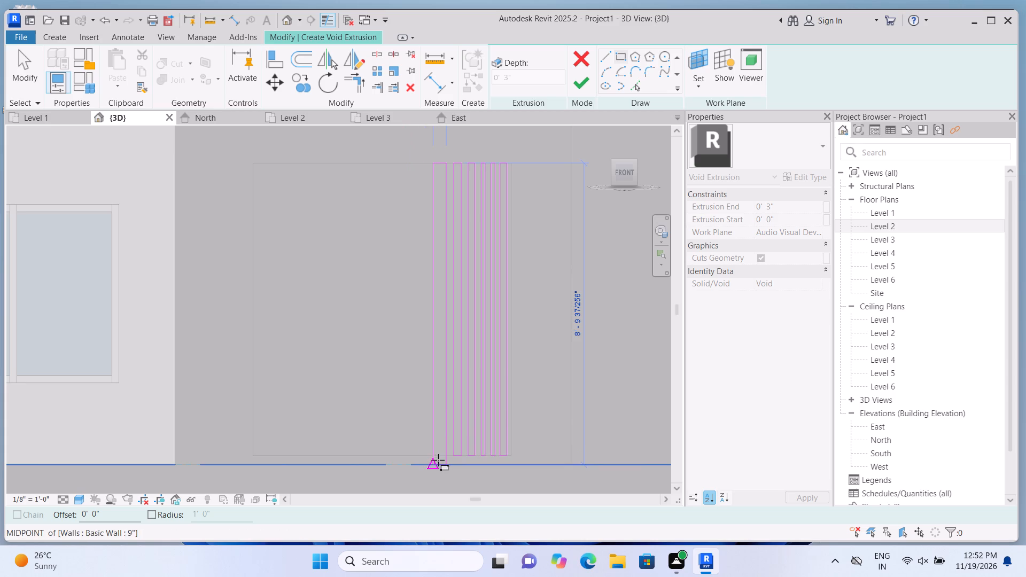
pyautogui.click(439, 457)
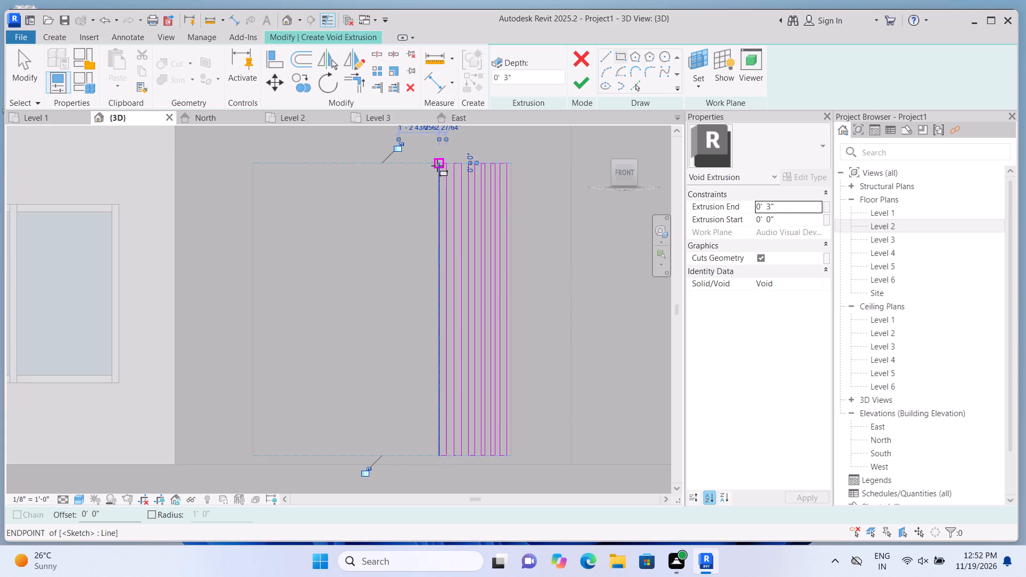
pyautogui.click(432, 163)
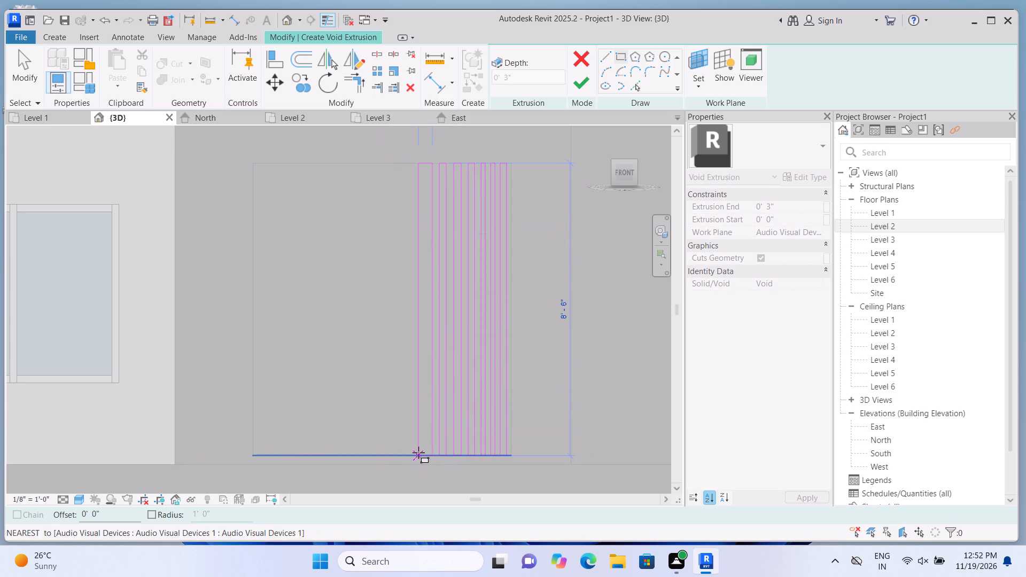
pyautogui.click(426, 453)
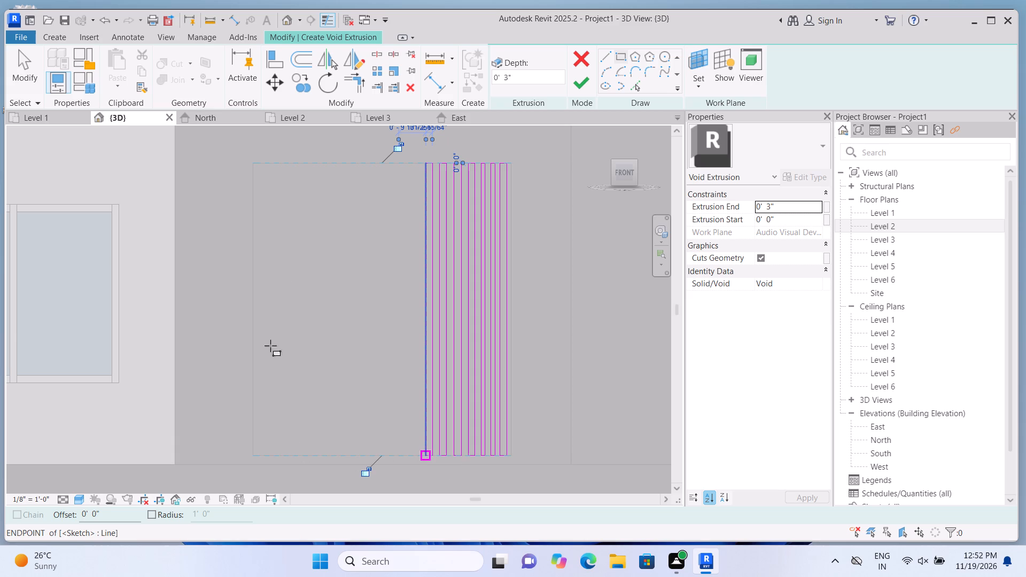
pyautogui.press('Escape')
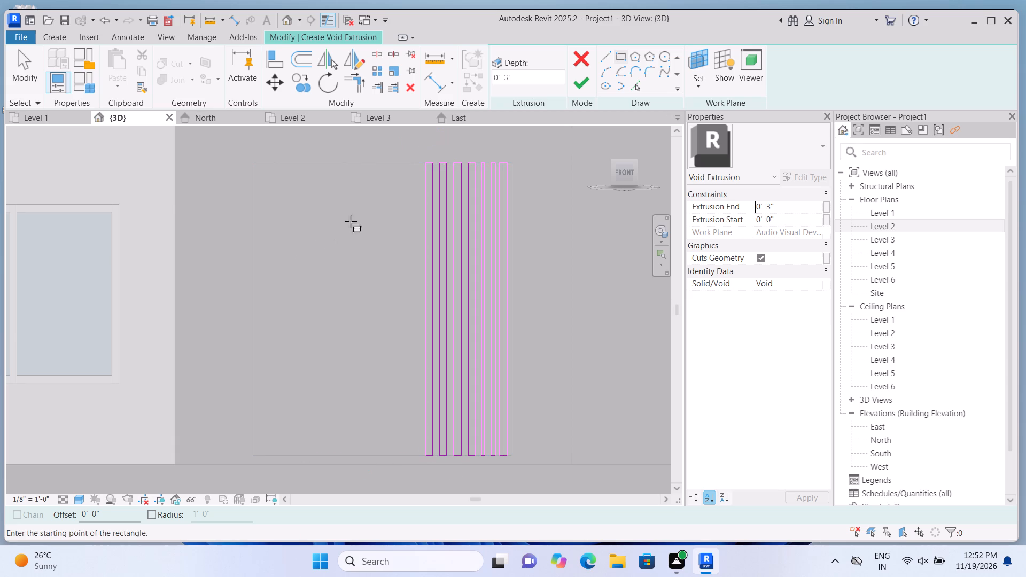
# Sketch the eighth and ninth narrow rectangles about 8'-6" tall, continuing the evenly gapped row leftward from the seventh strip.
pyautogui.click(419, 168)
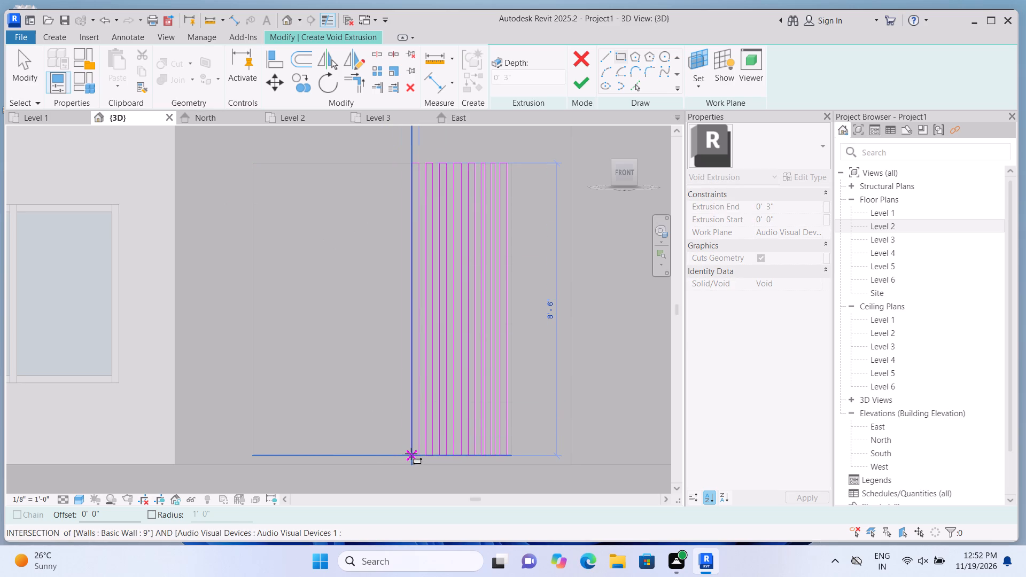
pyautogui.click(411, 454)
pyautogui.press('Escape')
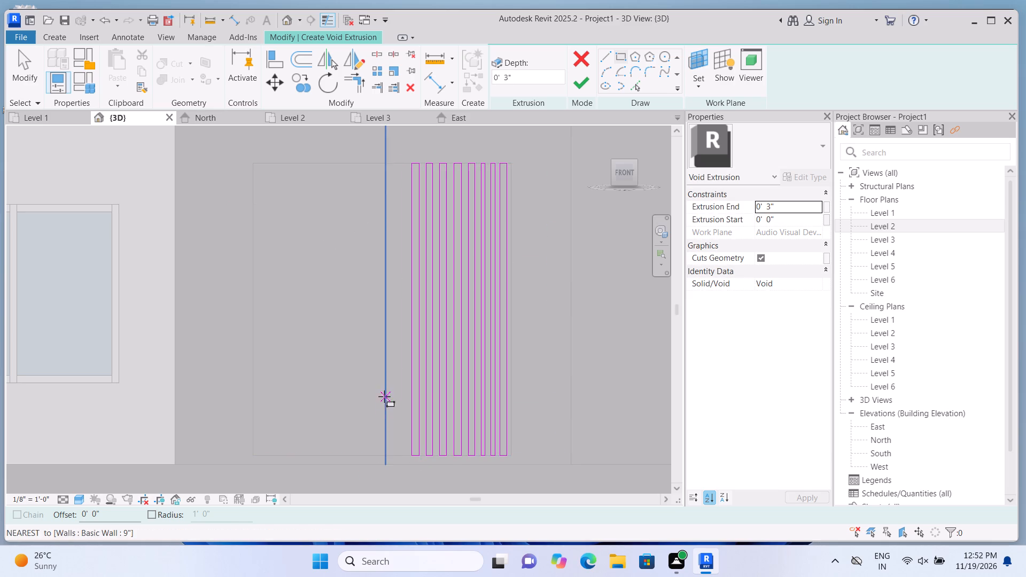
pyautogui.click(404, 164)
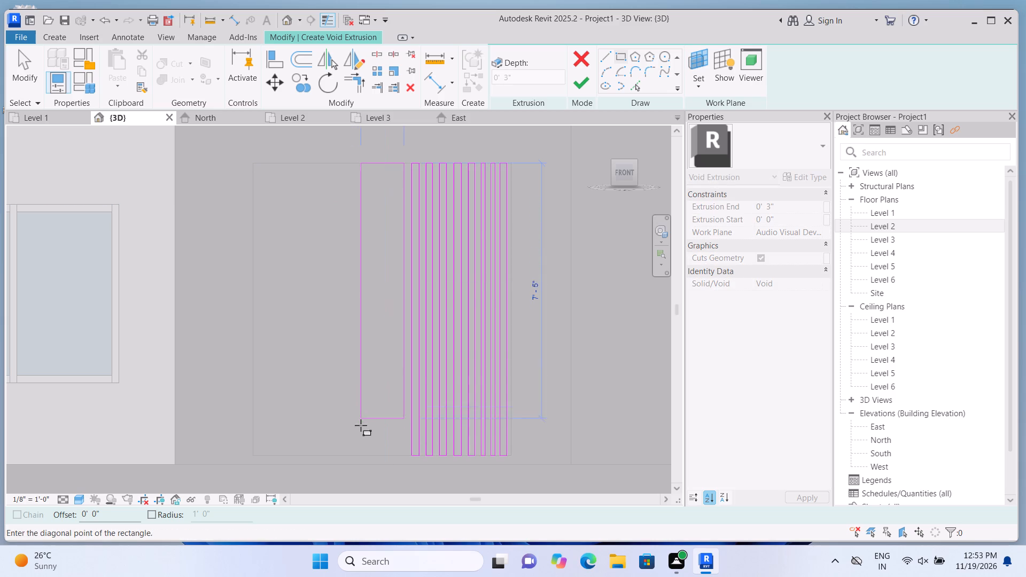
pyautogui.click(397, 457)
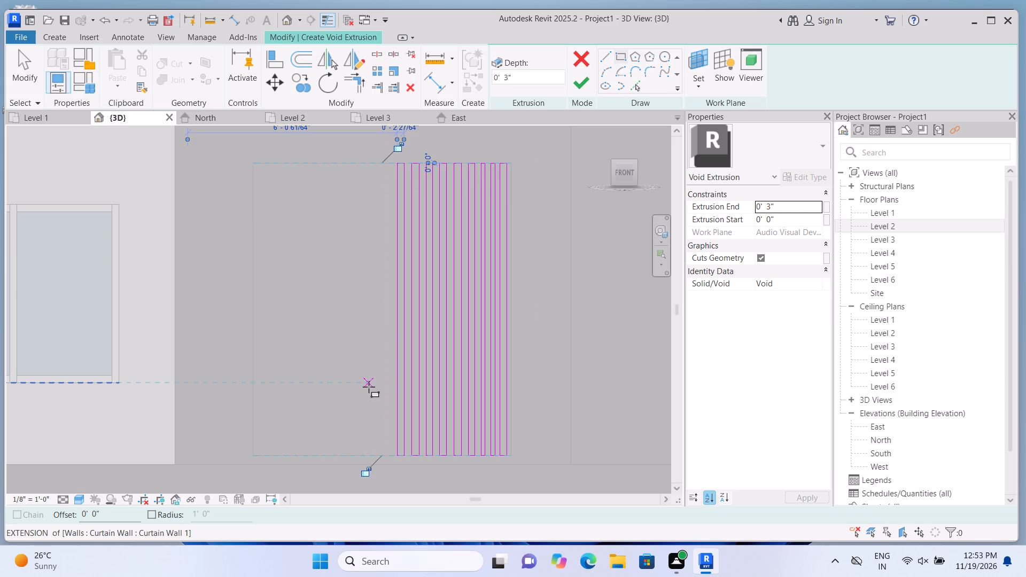
pyautogui.press('Escape')
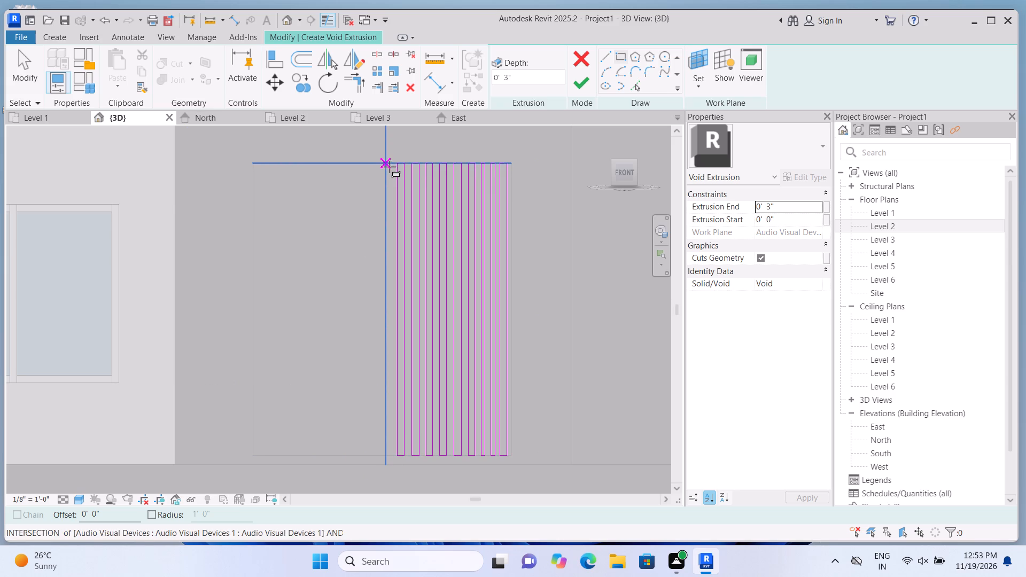
# Sketch a tenth narrow rectangle about 8'-6" tall, a small gap to the left of the ninth strip.
pyautogui.click(389, 167)
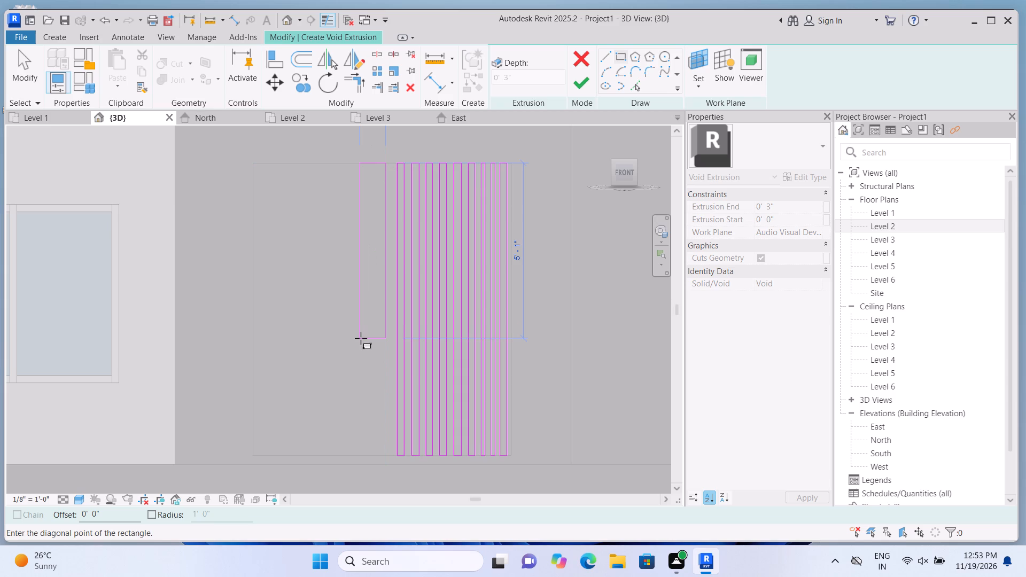
pyautogui.press('Escape')
pyautogui.scroll(2, 392, 190)
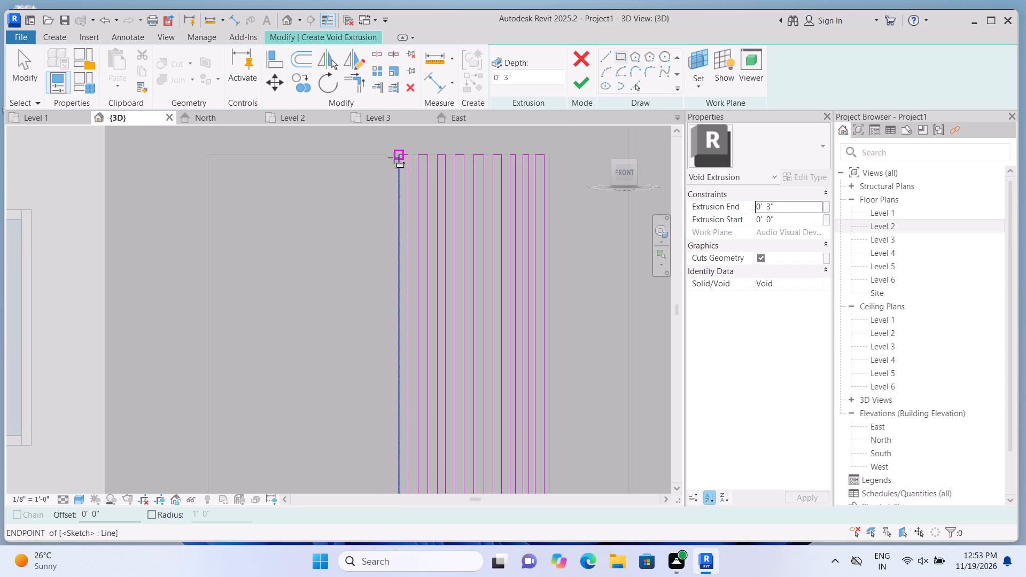
pyautogui.click(391, 155)
pyautogui.scroll(-4, 348, 307)
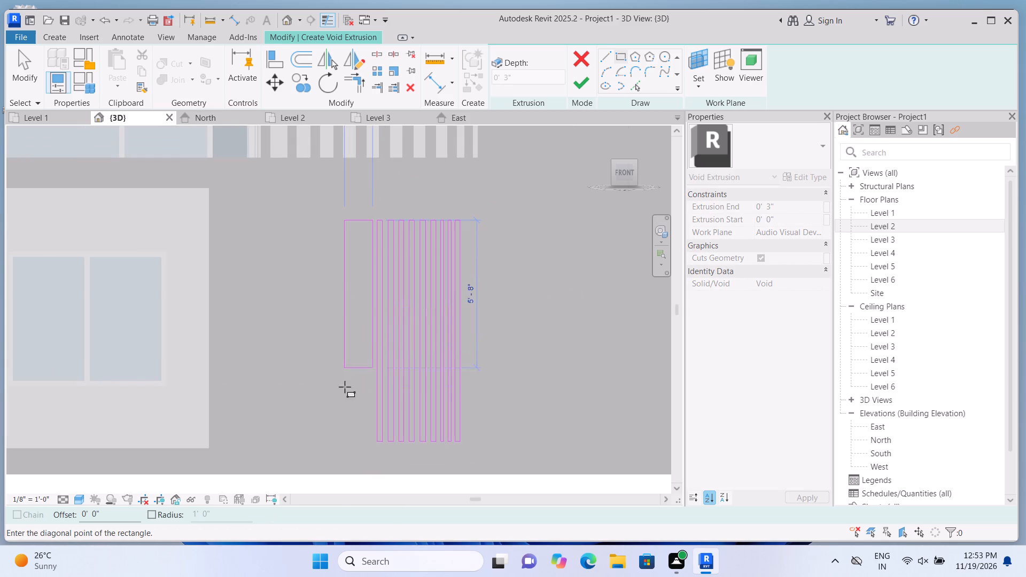
pyautogui.scroll(1, 345, 442)
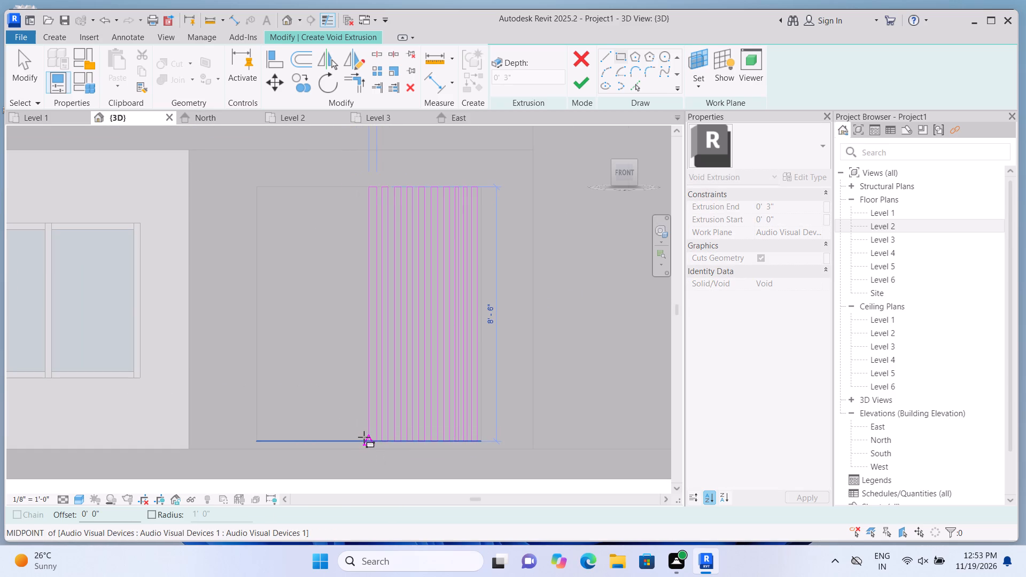
pyautogui.click(364, 437)
pyautogui.press('Escape')
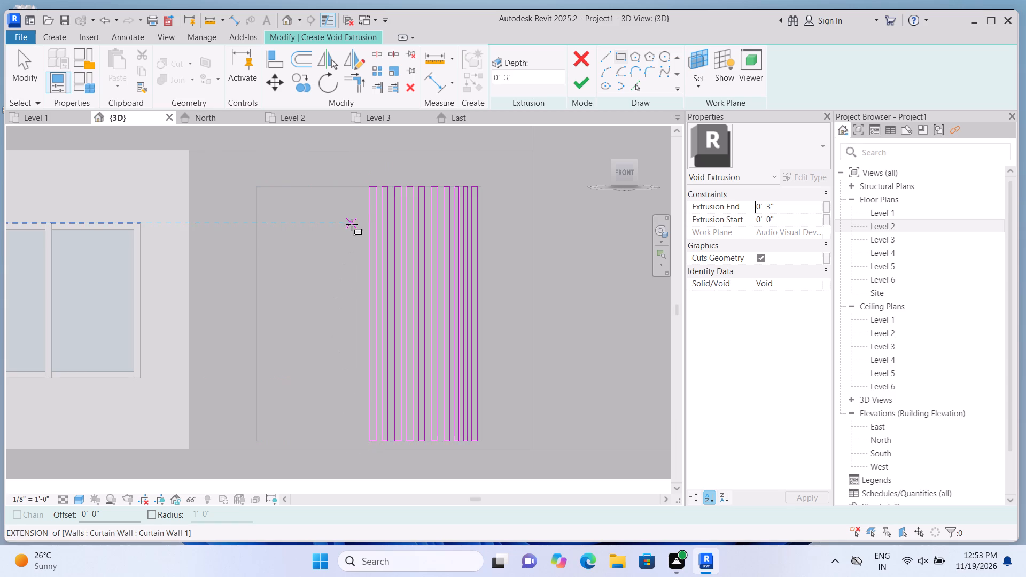
# Sketch the eleventh and twelfth full-height strips, about 3" and 2 3/4" wide, with small gaps left of the tenth strip.
pyautogui.click(362, 190)
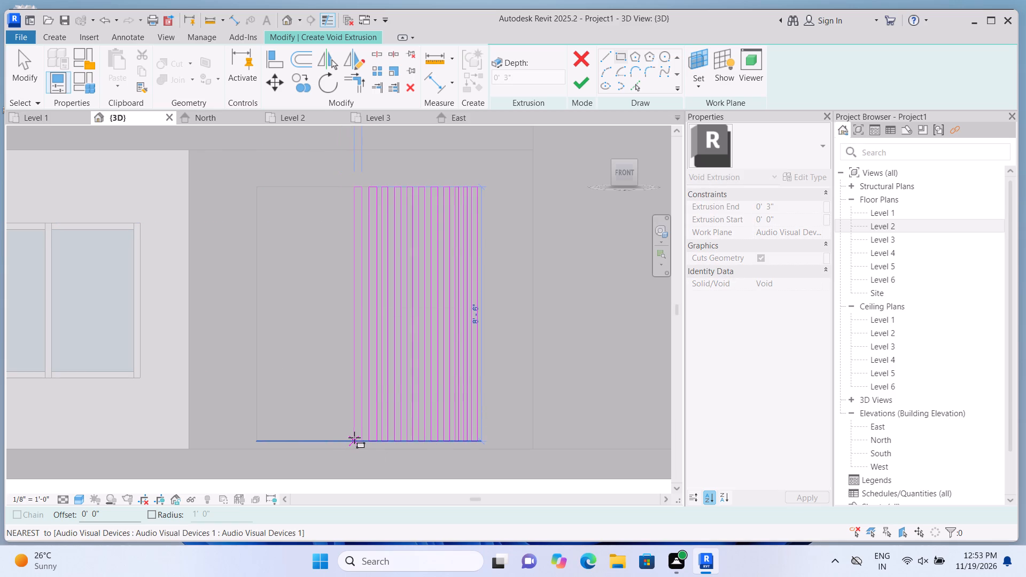
pyautogui.click(354, 438)
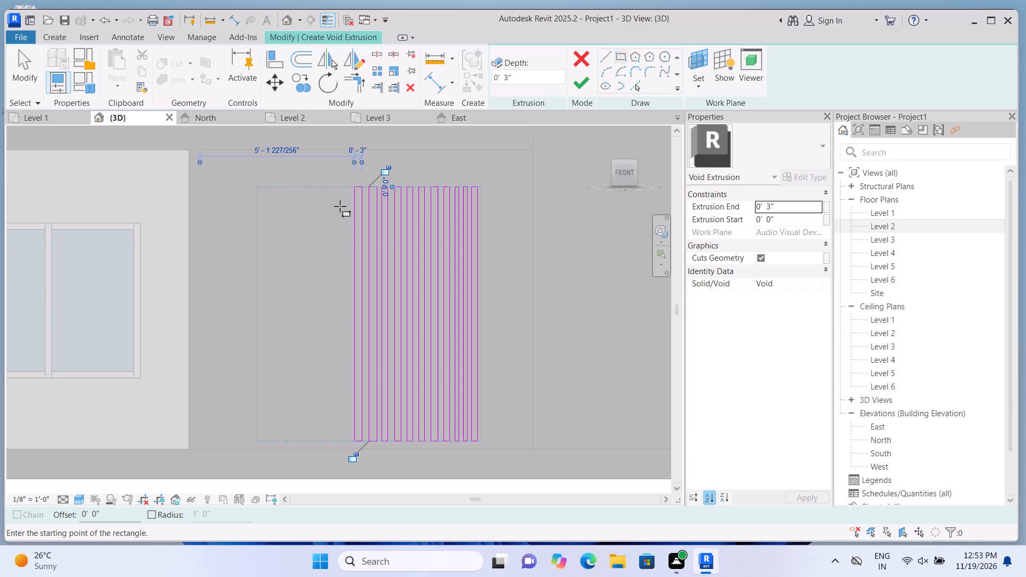
pyautogui.press('Escape')
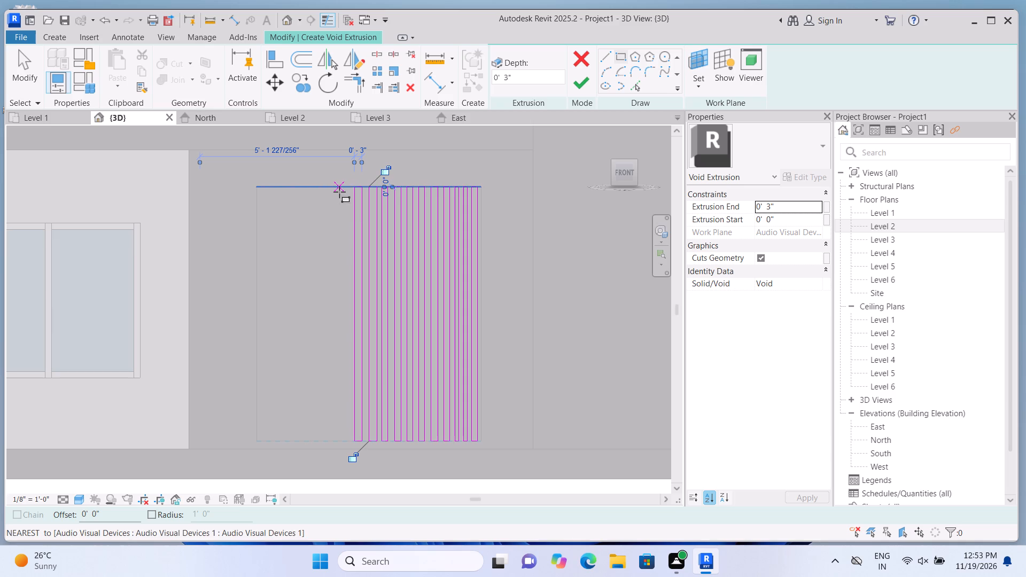
pyautogui.click(347, 190)
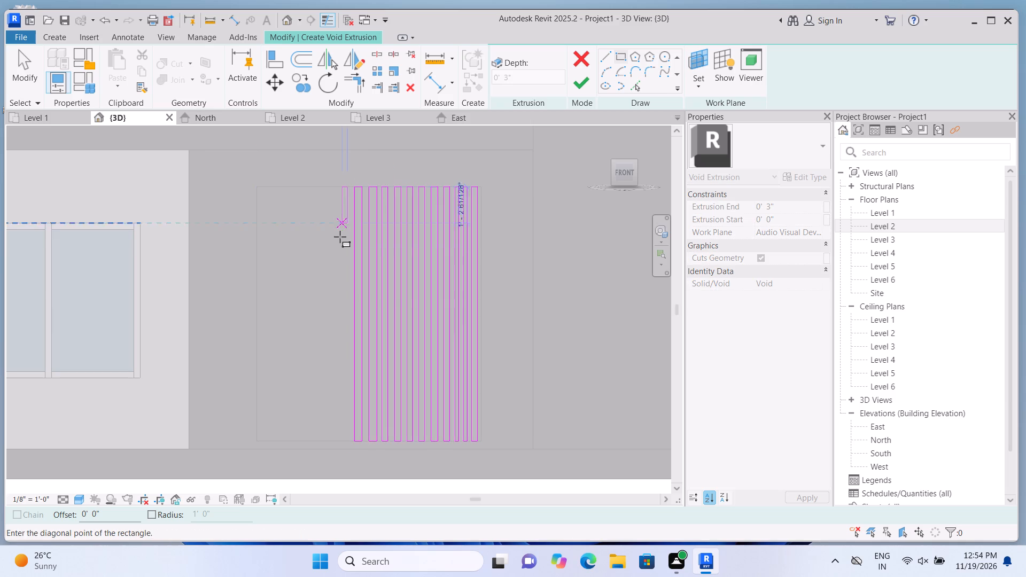
pyautogui.click(340, 438)
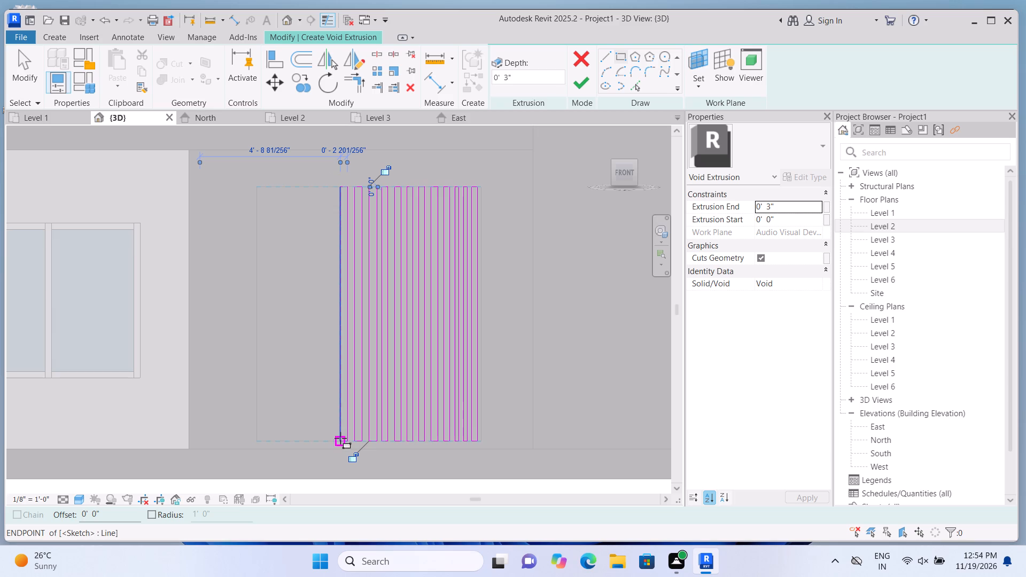
pyautogui.press('Escape')
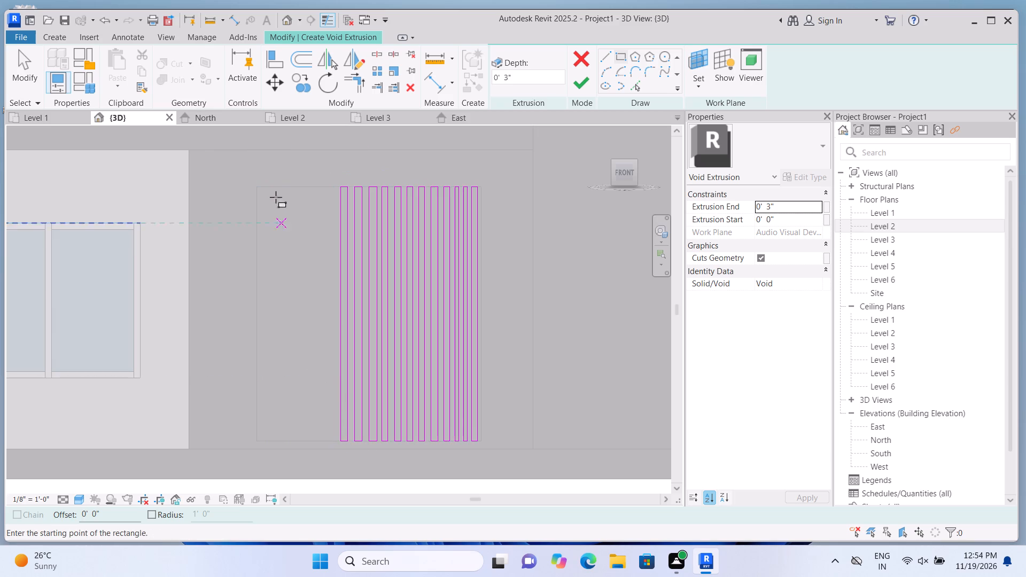
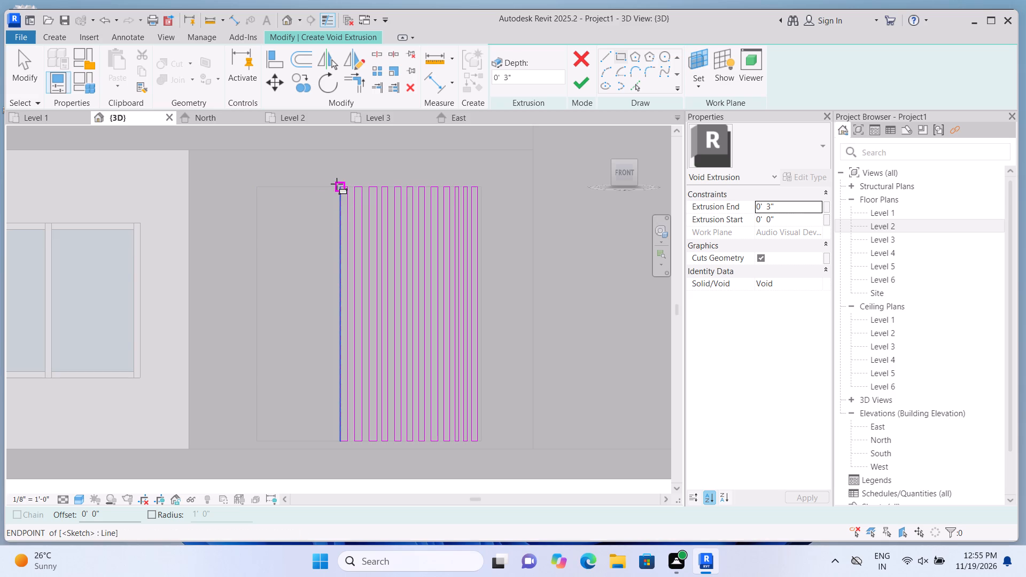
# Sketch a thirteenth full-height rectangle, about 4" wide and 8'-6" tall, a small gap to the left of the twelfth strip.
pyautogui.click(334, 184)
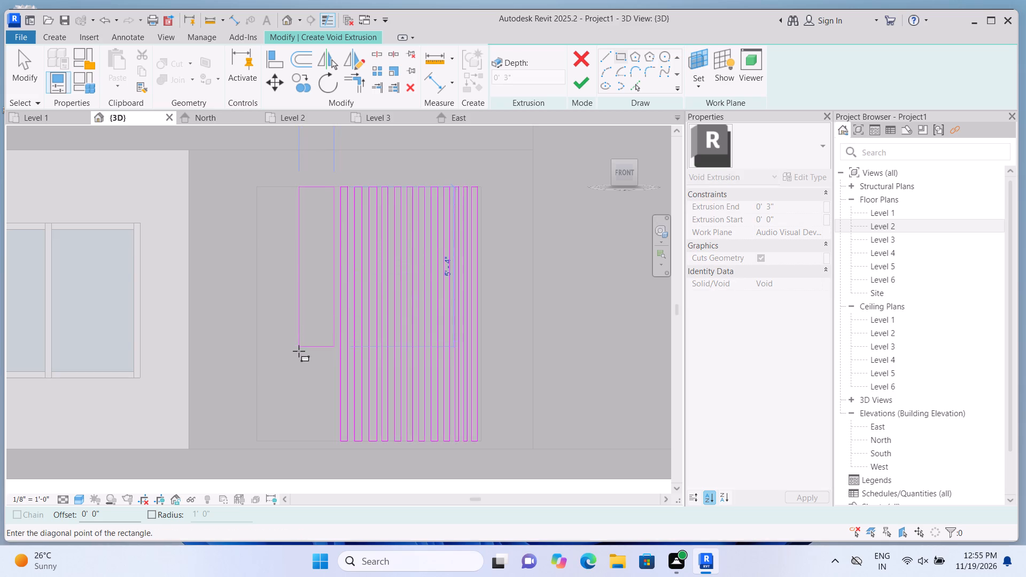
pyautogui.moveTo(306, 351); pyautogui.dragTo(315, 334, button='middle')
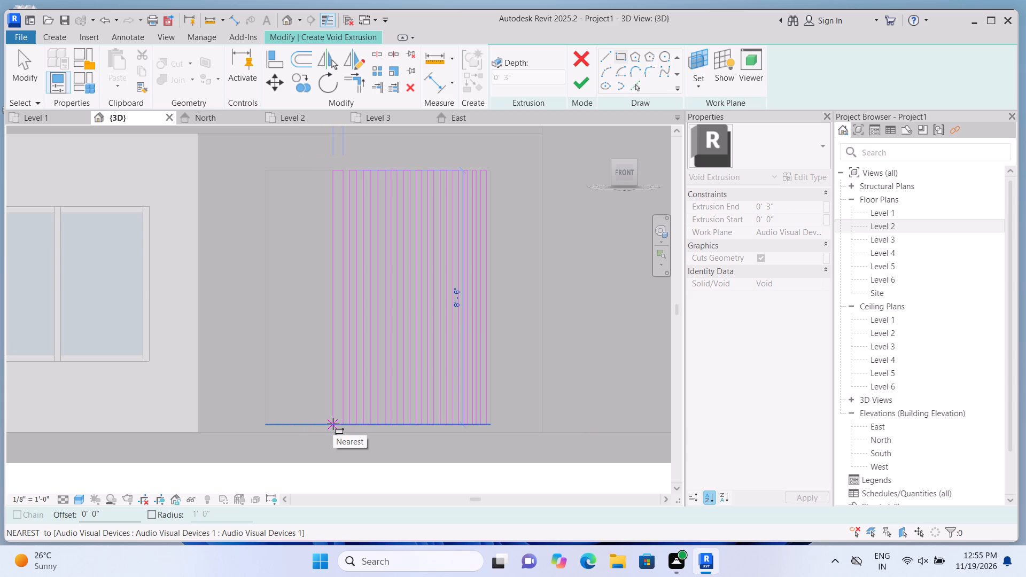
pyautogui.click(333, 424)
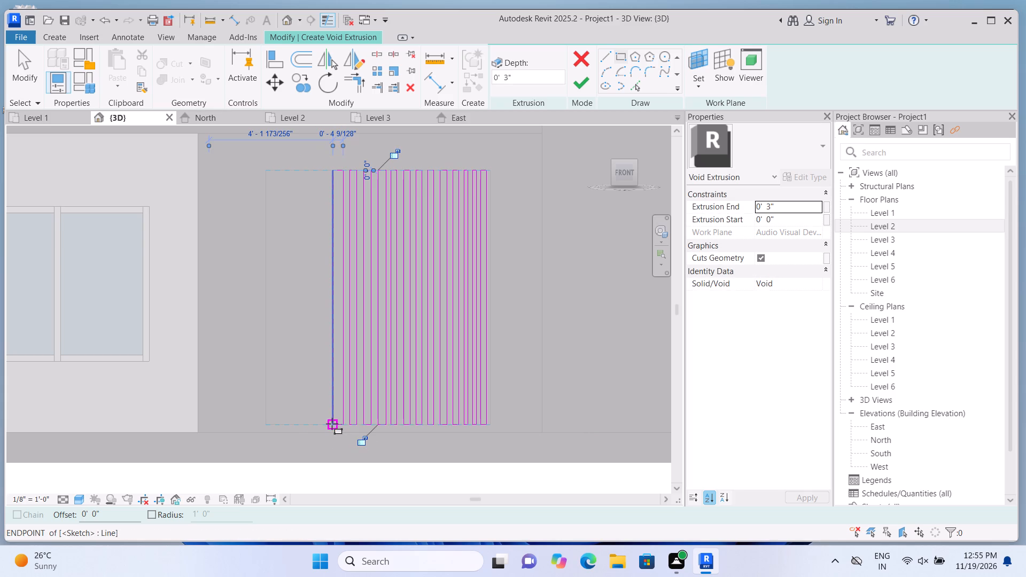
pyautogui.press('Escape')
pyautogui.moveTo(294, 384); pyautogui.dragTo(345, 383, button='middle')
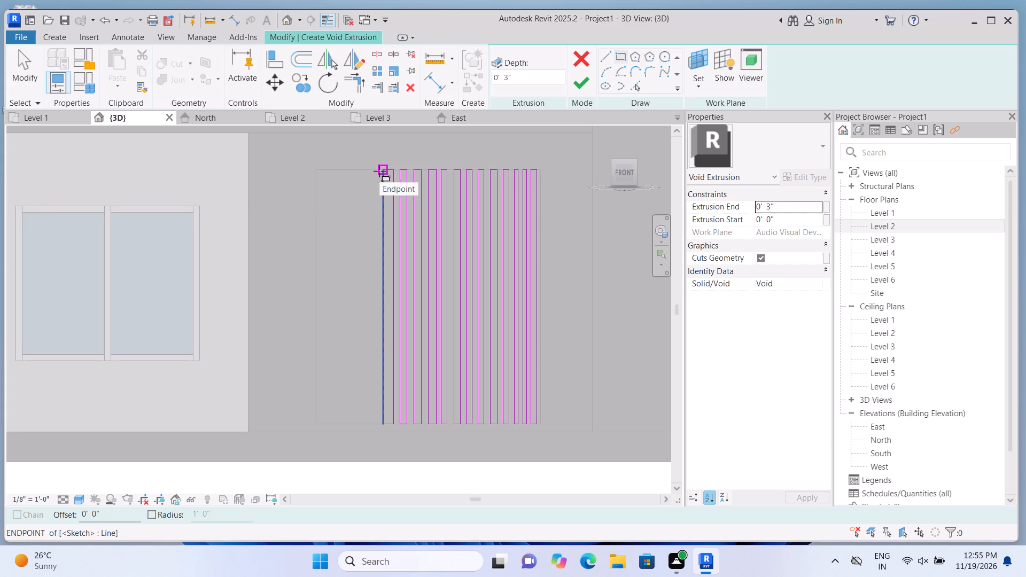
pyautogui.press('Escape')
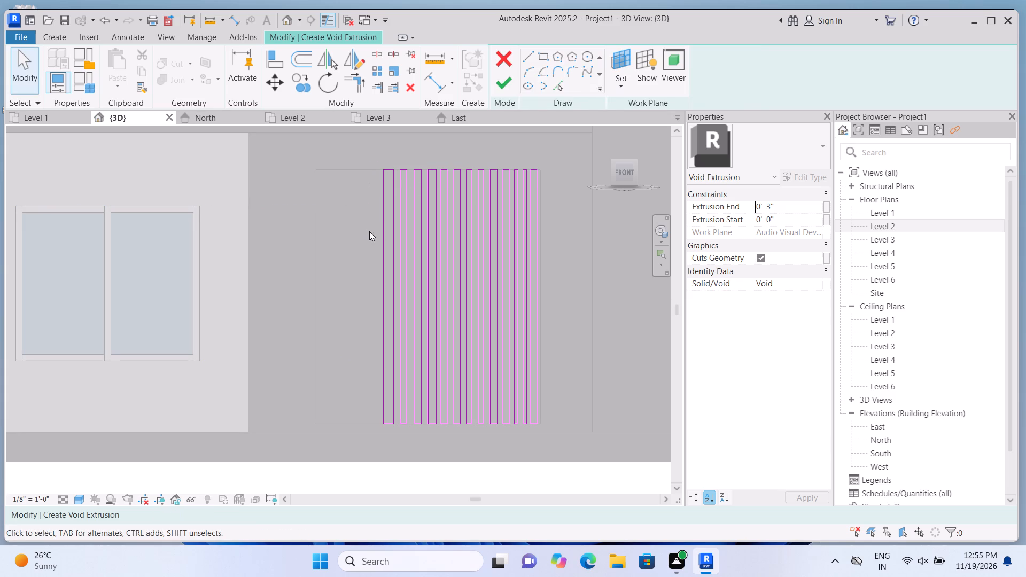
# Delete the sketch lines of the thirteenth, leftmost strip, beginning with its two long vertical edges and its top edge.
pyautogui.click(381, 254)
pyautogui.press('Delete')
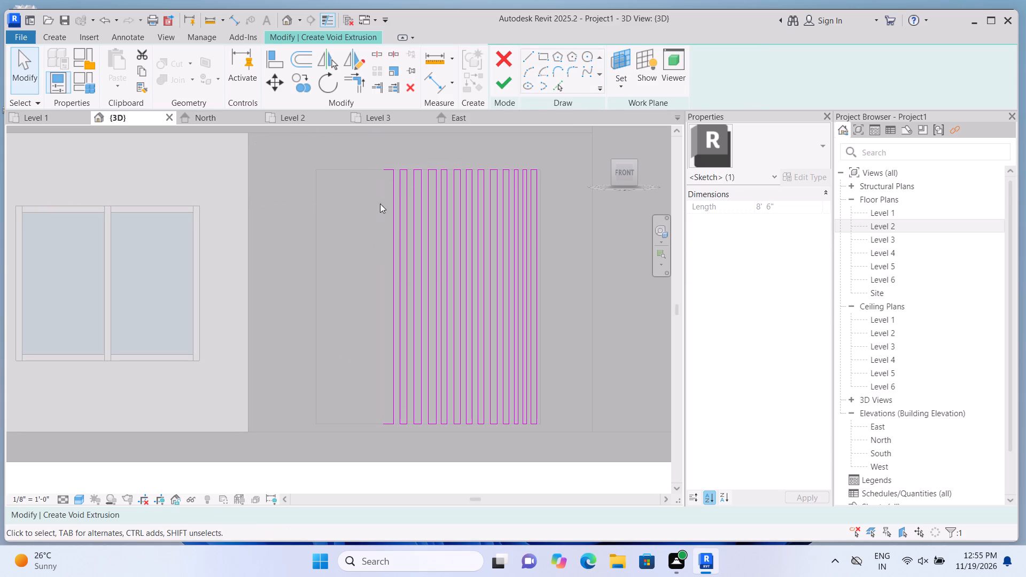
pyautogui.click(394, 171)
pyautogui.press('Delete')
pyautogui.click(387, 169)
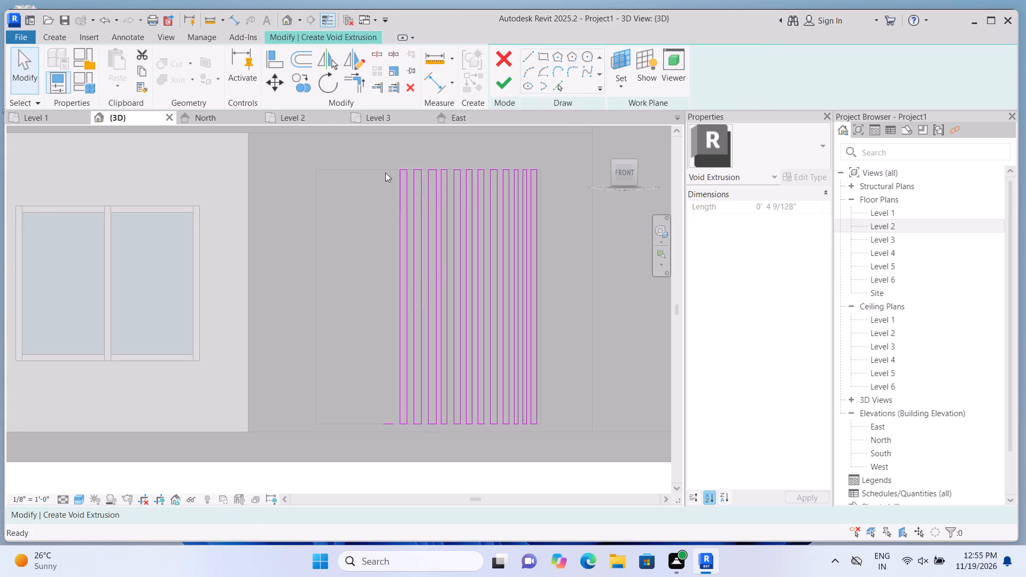
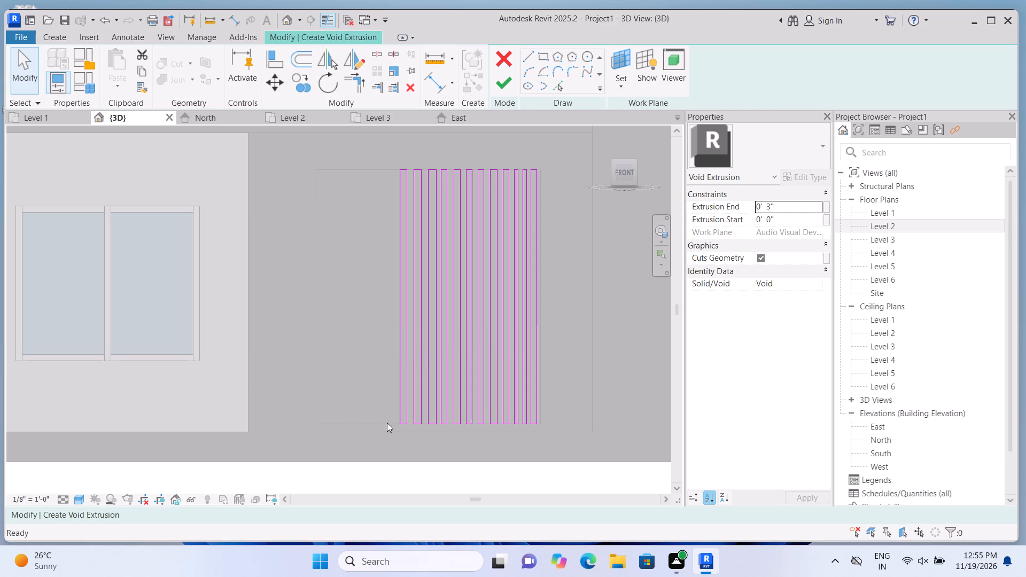
# Sketch two more full-height 8'-6" rectangles left of the existing strips, about 3" and 2 3/4" wide, with small even gaps.
pyautogui.click(538, 58)
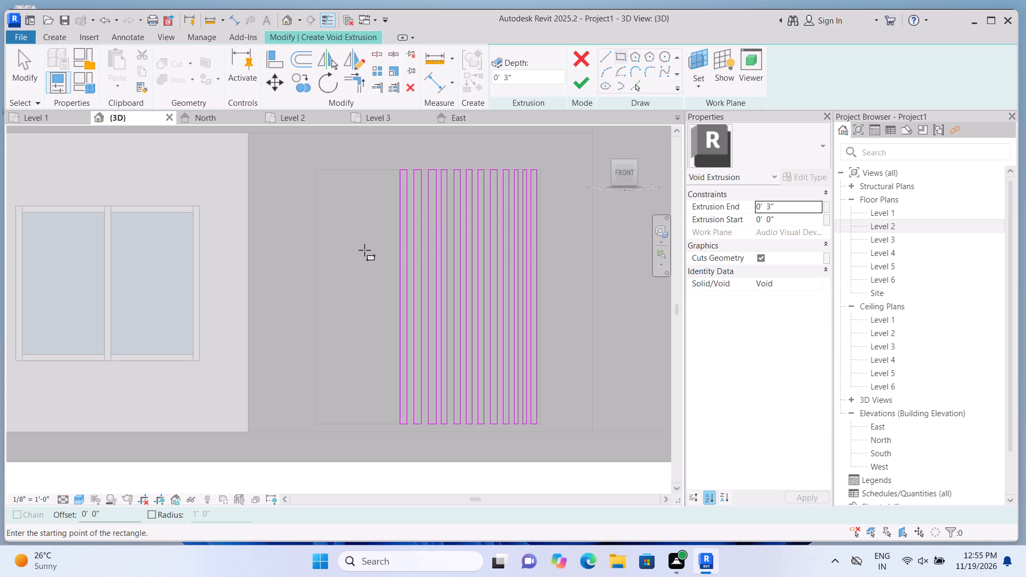
pyautogui.click(393, 173)
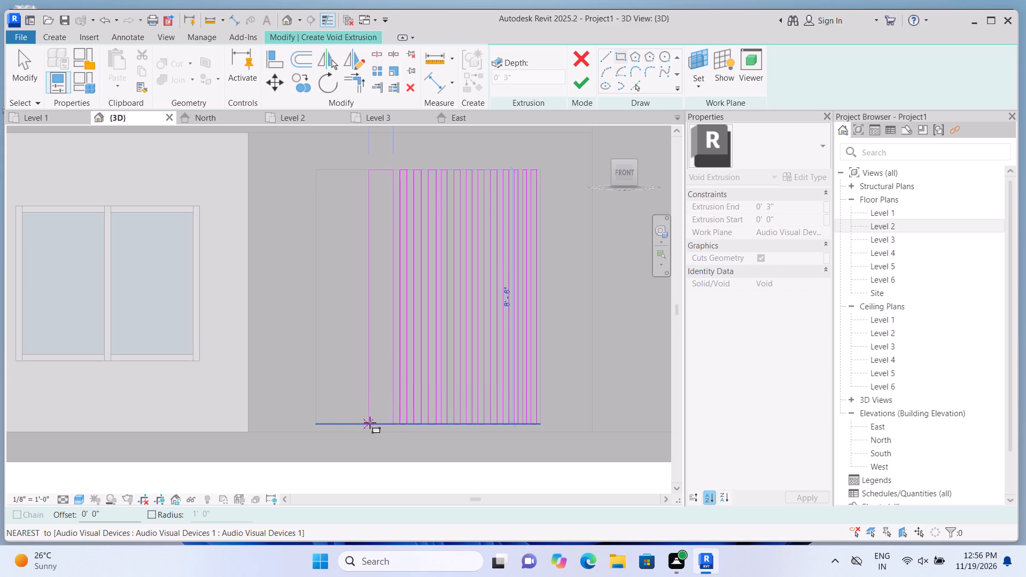
pyautogui.click(386, 427)
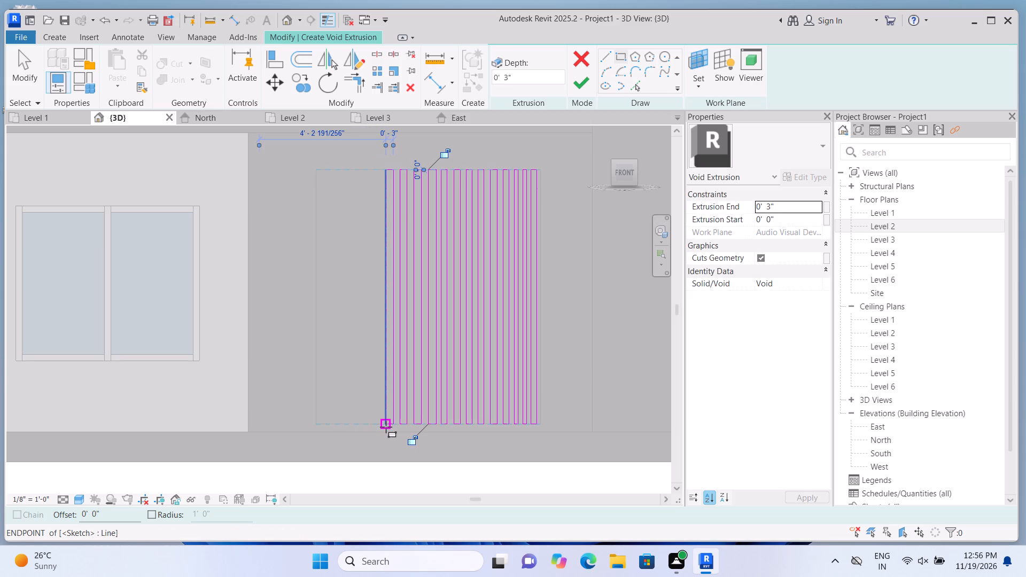
pyautogui.press('Escape')
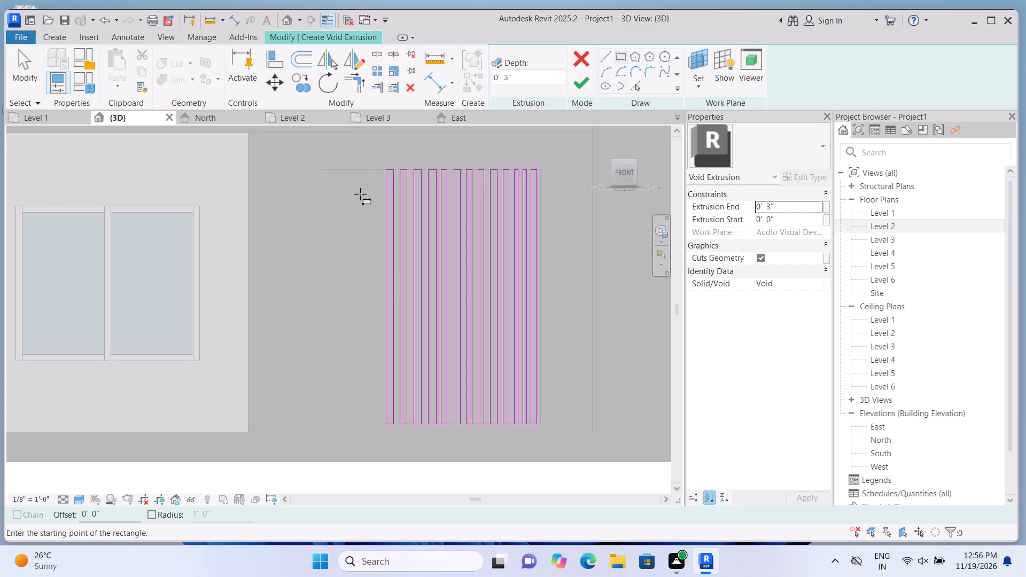
pyautogui.click(379, 173)
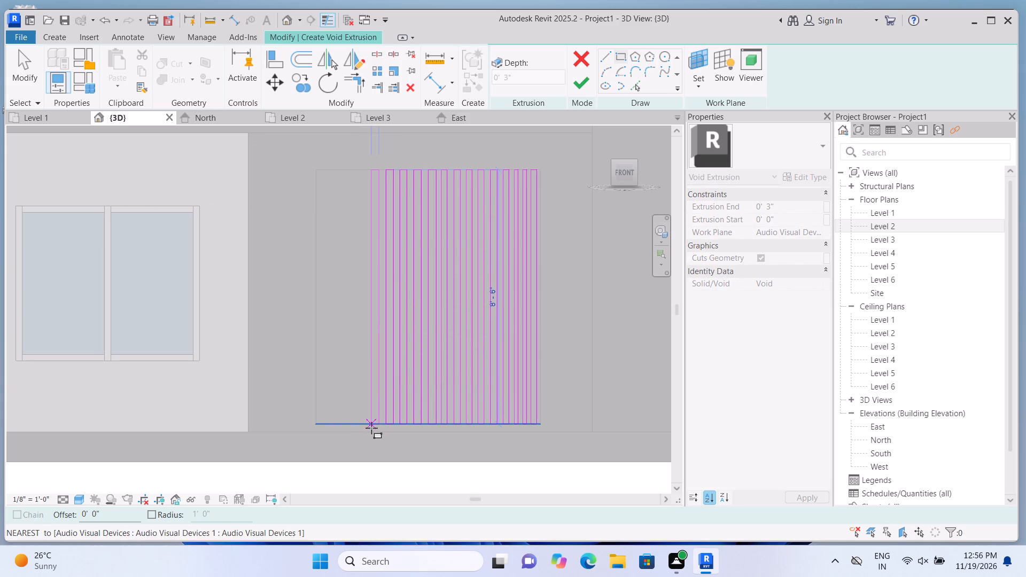
pyautogui.click(372, 428)
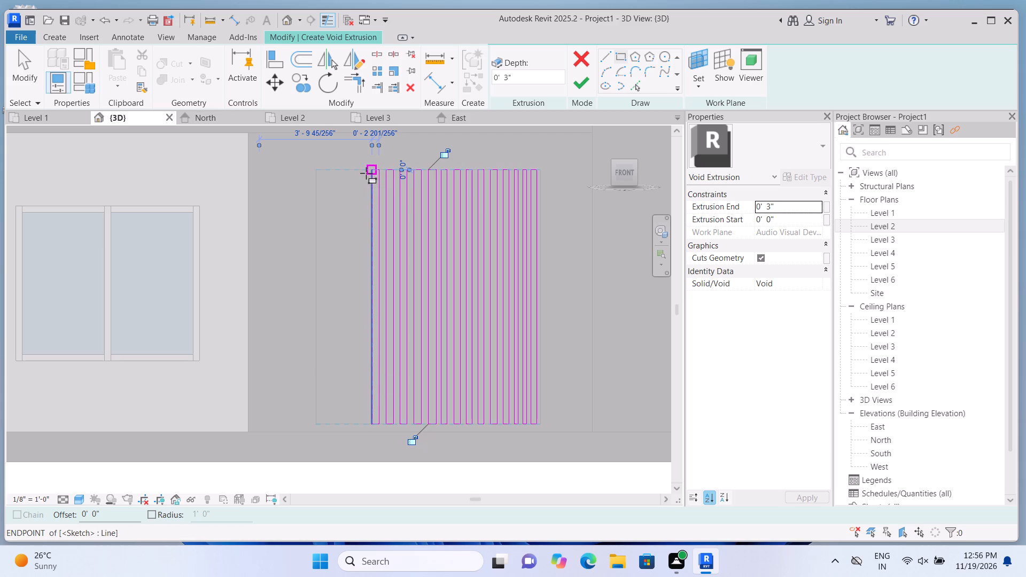
# Continue leftward with two more 8'-6" tall rectangles, about 3 5/8" and 2 3/4" wide, keeping a small gap between strips.
pyautogui.click(366, 173)
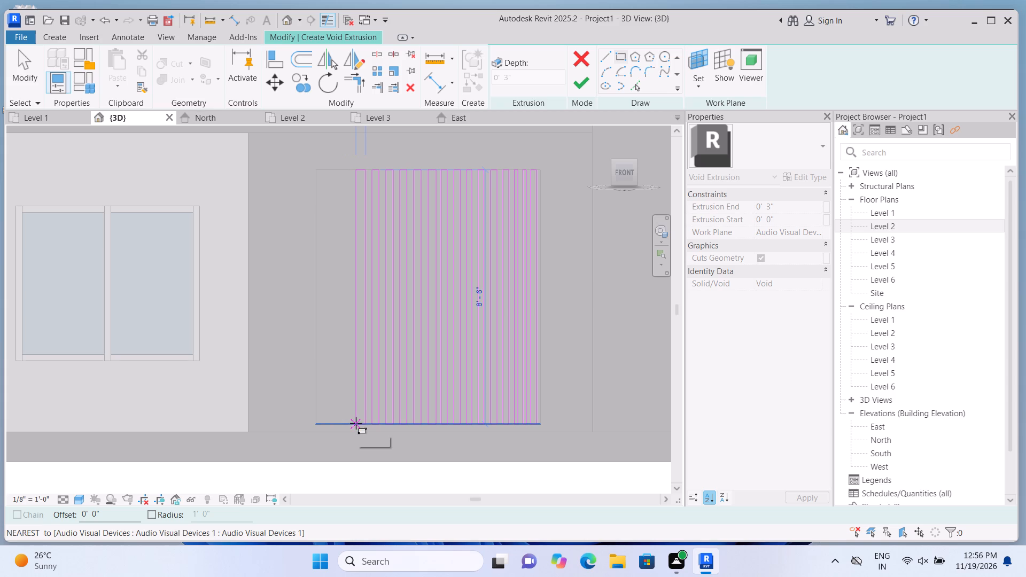
pyautogui.click(356, 422)
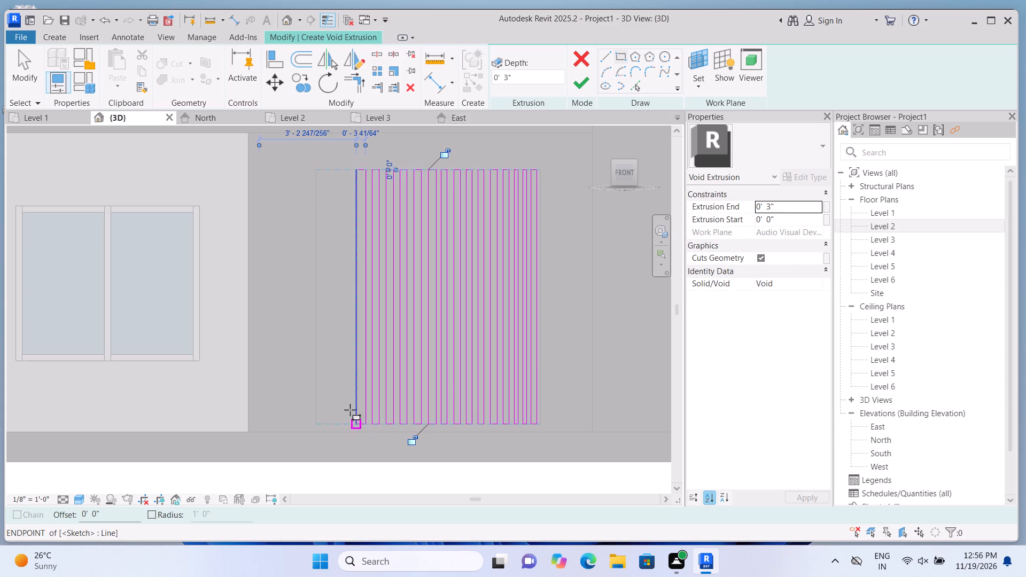
pyautogui.press('Escape')
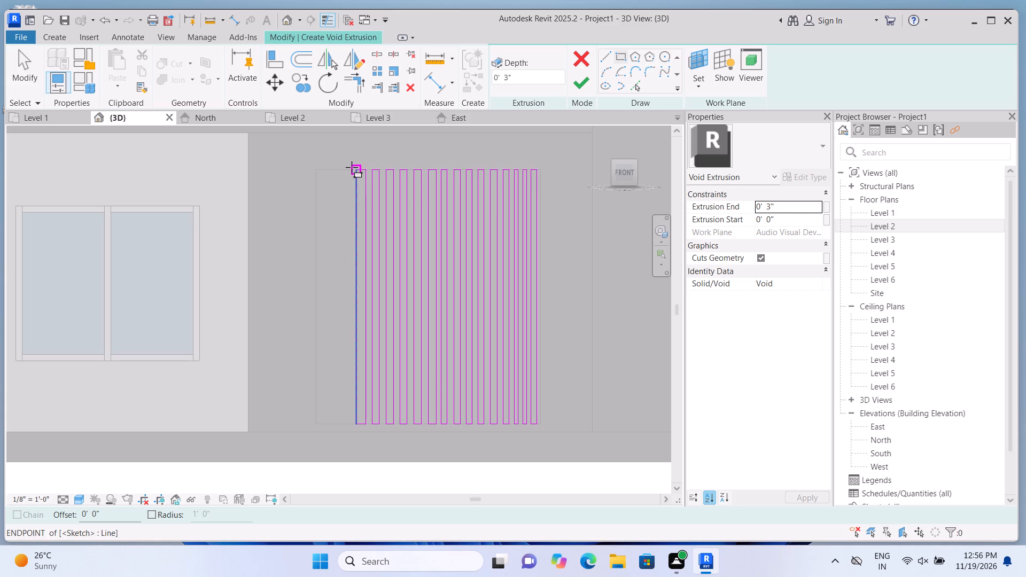
pyautogui.click(349, 167)
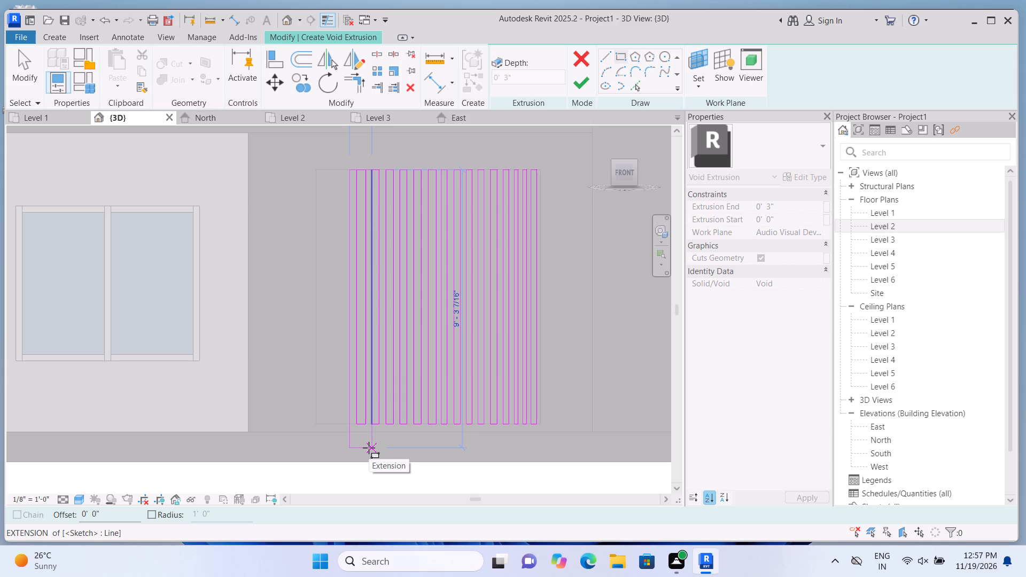
pyautogui.click(343, 420)
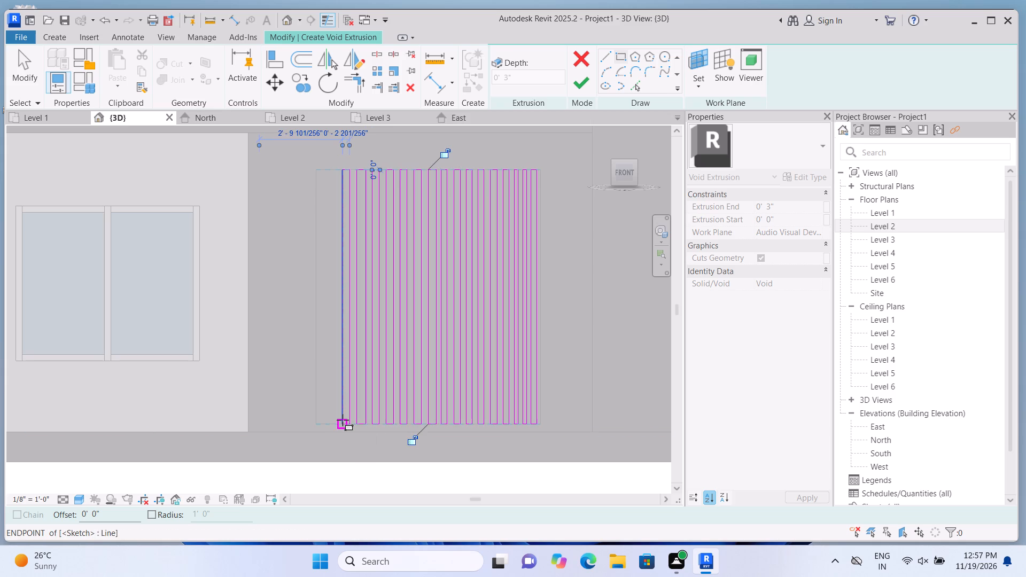
pyautogui.press('Escape')
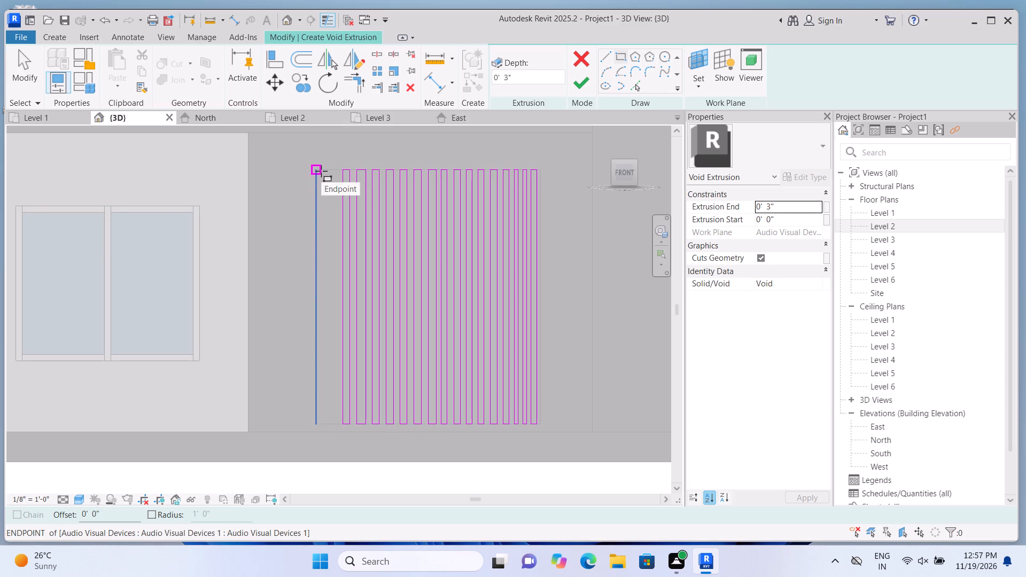
# Sketch a narrow 8'-6" tall rectangle just inside the recess's left edge, leaving a wide gap to the other strips.
pyautogui.scroll(5, 320, 186)
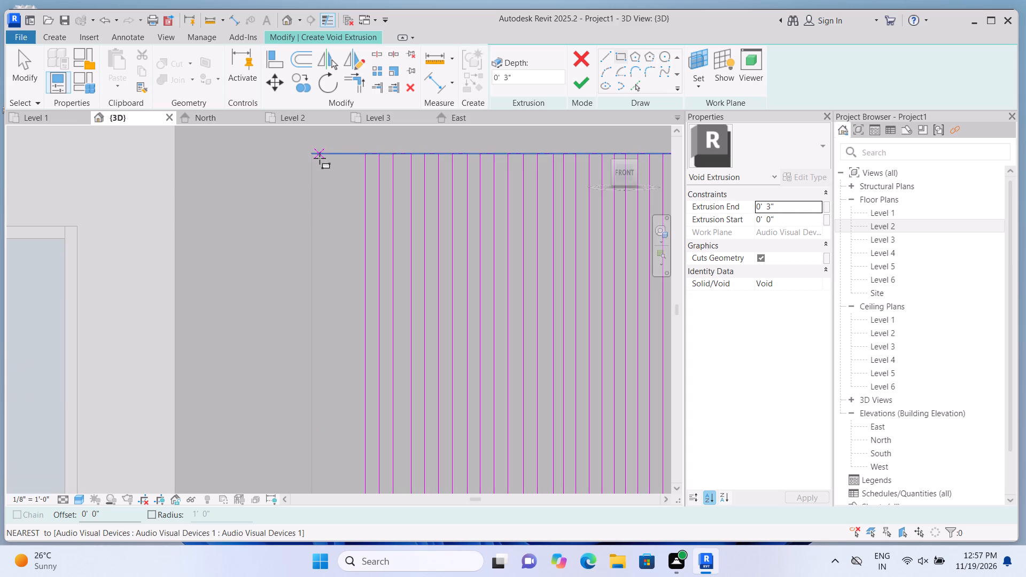
pyautogui.click(320, 157)
pyautogui.moveTo(335, 220); pyautogui.dragTo(335, 188, button='middle')
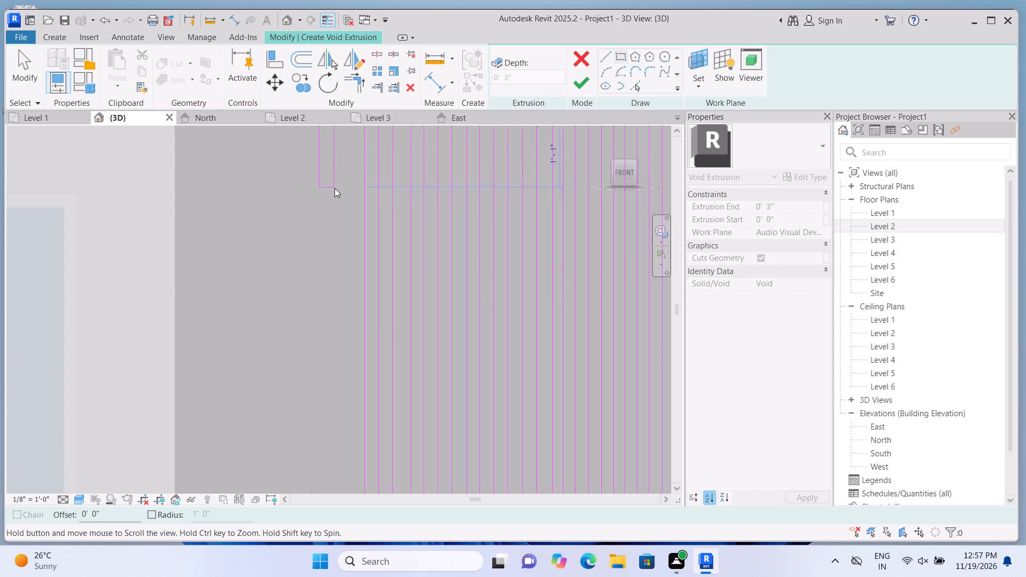
pyautogui.moveTo(335, 188); pyautogui.dragTo(334, 188, button='middle')
pyautogui.scroll(-1, 337, 271)
pyautogui.scroll(-2, 344, 381)
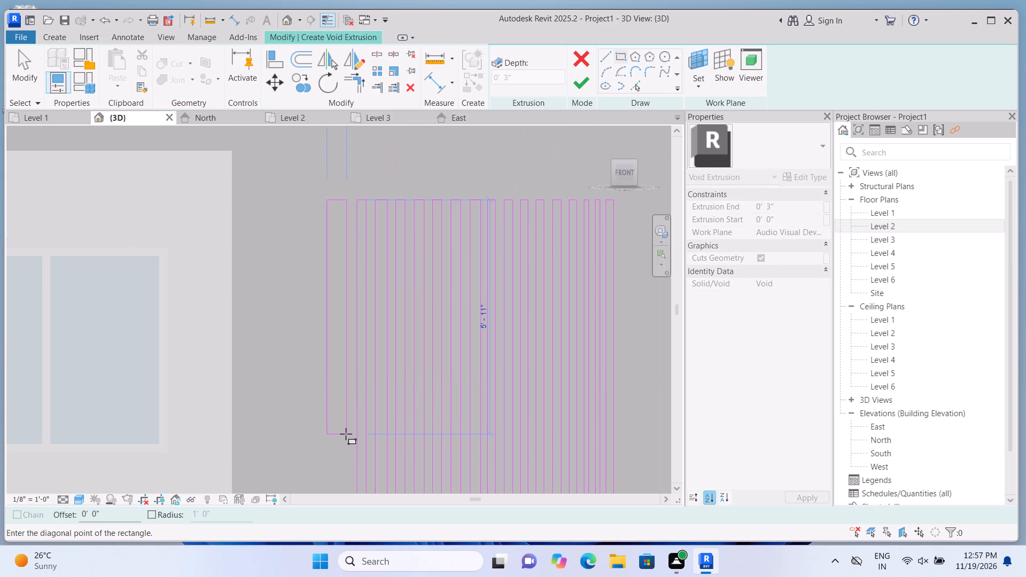
pyautogui.scroll(-1, 346, 434)
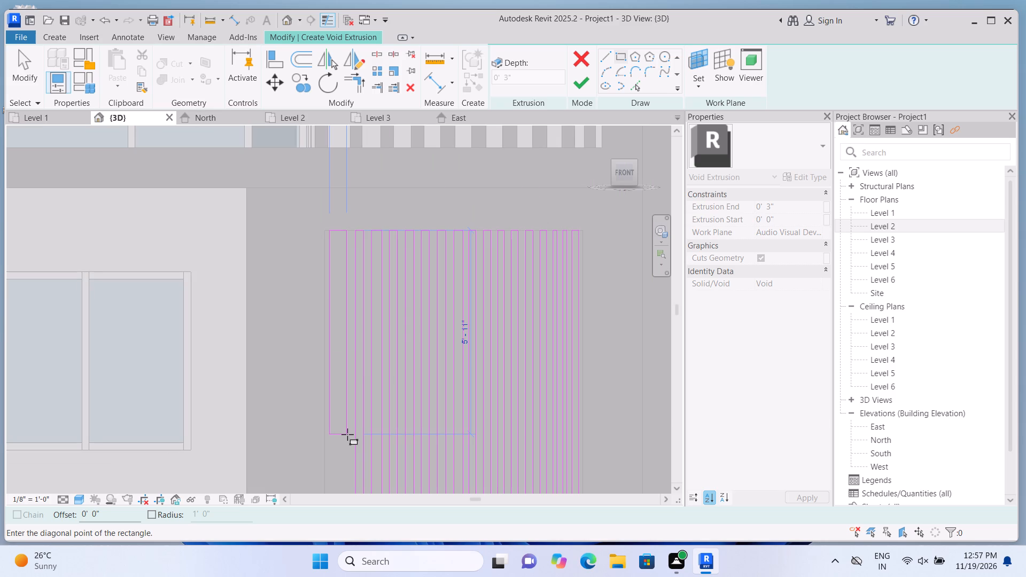
pyautogui.scroll(-1, 348, 432)
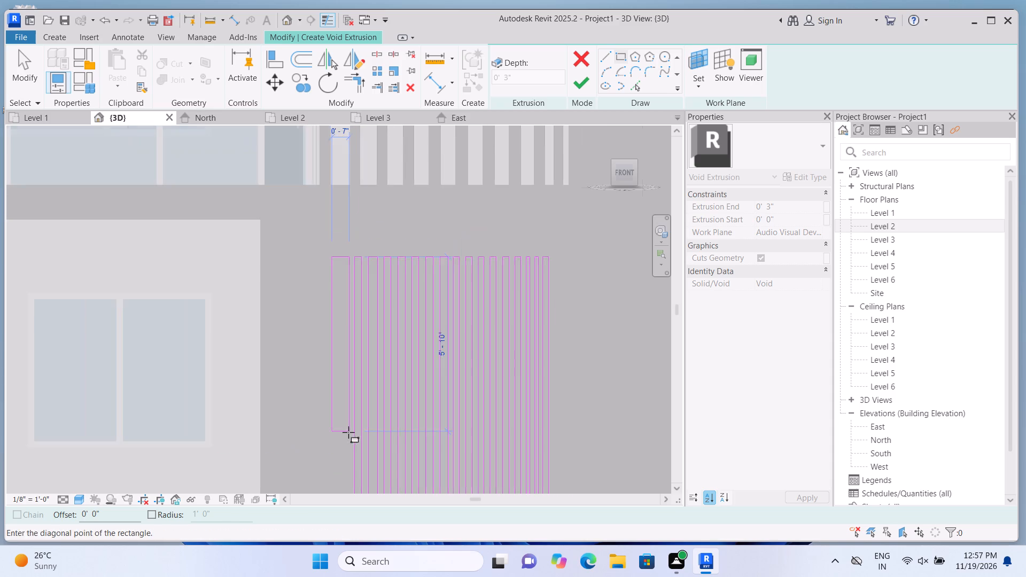
pyautogui.moveTo(348, 432); pyautogui.dragTo(346, 303, button='middle')
pyautogui.scroll(1, 340, 386)
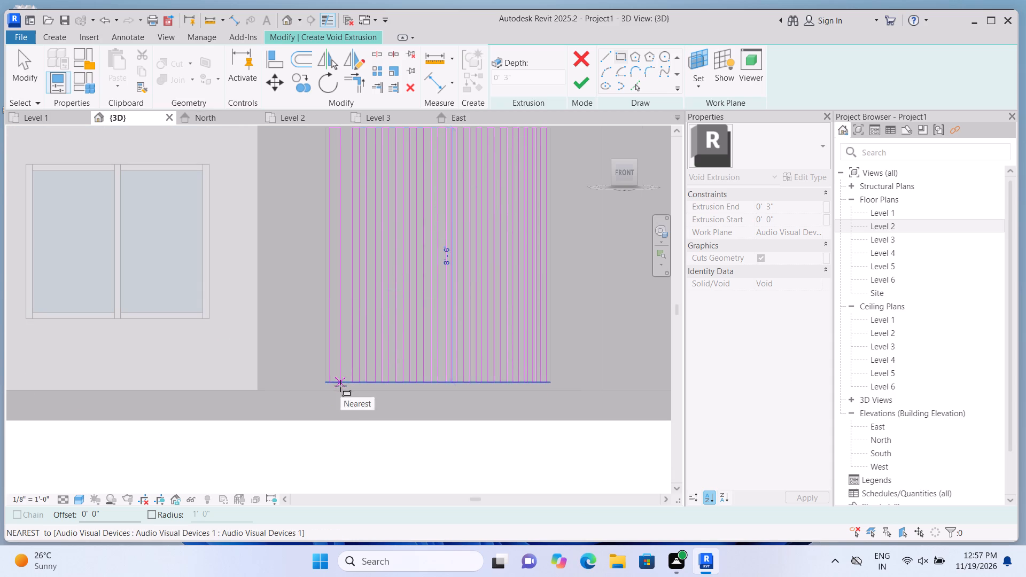
pyautogui.scroll(1, 341, 388)
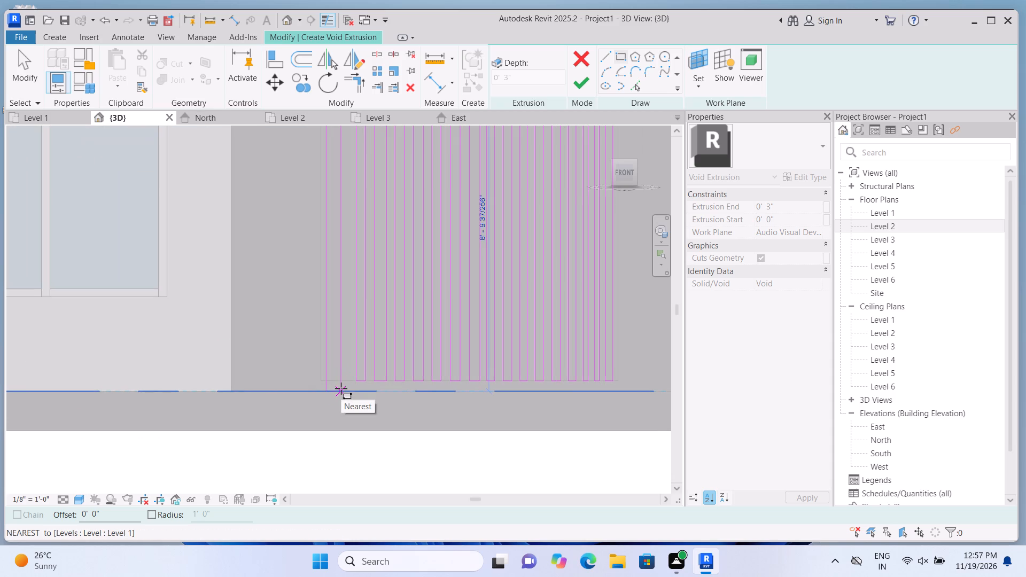
pyautogui.scroll(1, 341, 388)
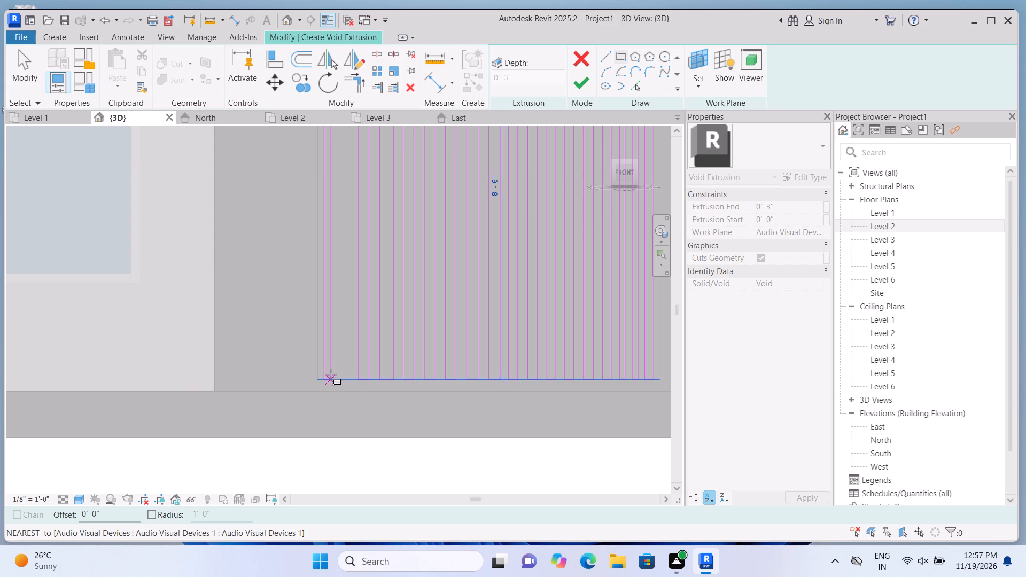
pyautogui.click(331, 374)
pyautogui.press('Escape')
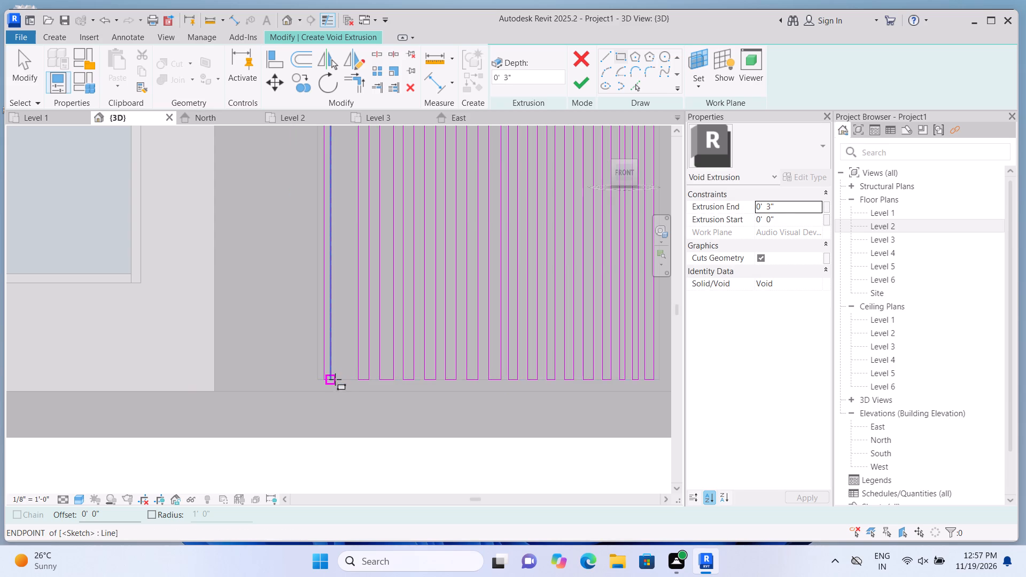
# Sketch an 8'-6" tall rectangle in the wide gap, a small distance left of the evenly spaced strips.
pyautogui.scroll(-1, 340, 384)
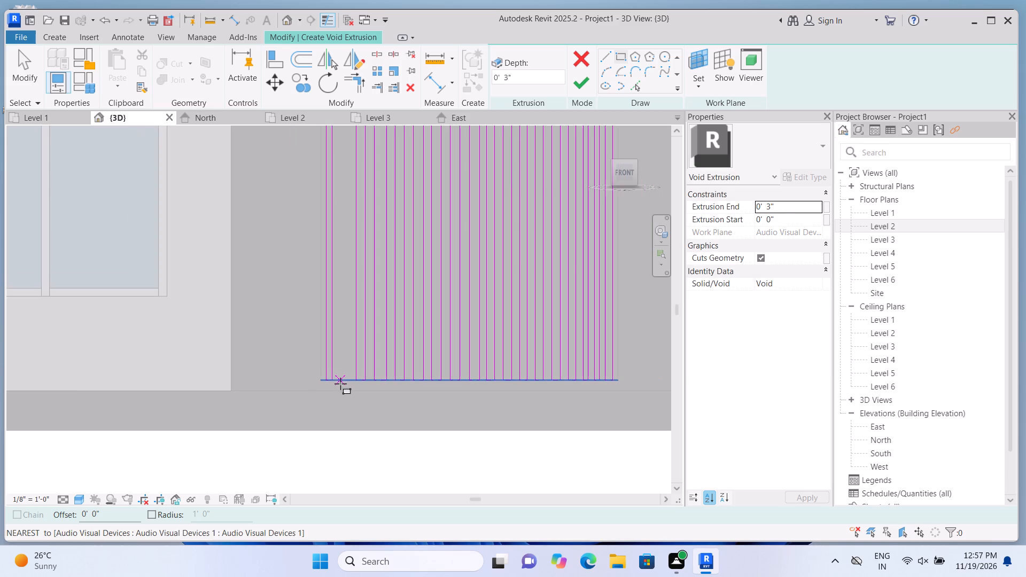
pyautogui.scroll(-1, 340, 384)
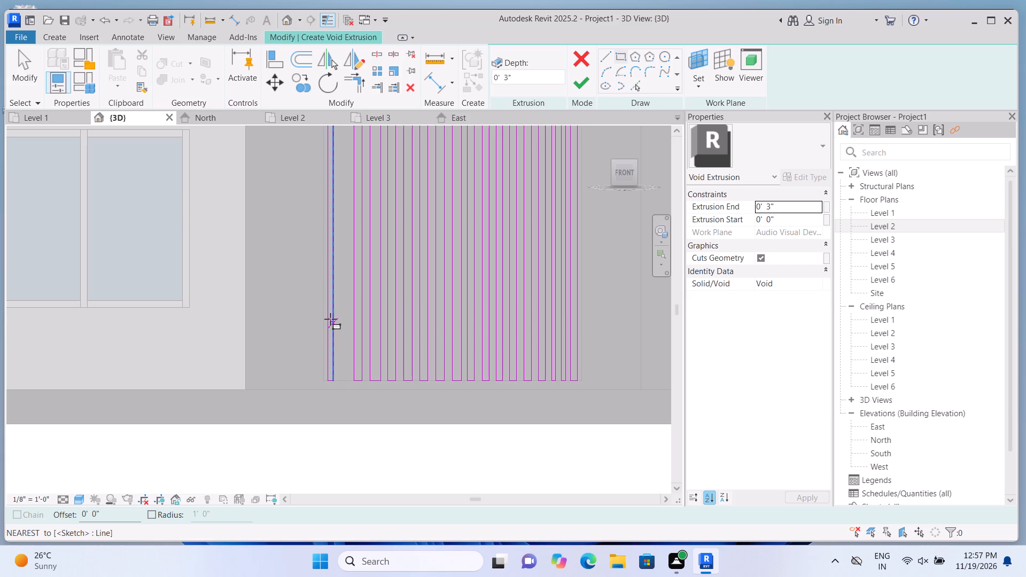
pyautogui.moveTo(333, 320); pyautogui.dragTo(378, 531, button='middle')
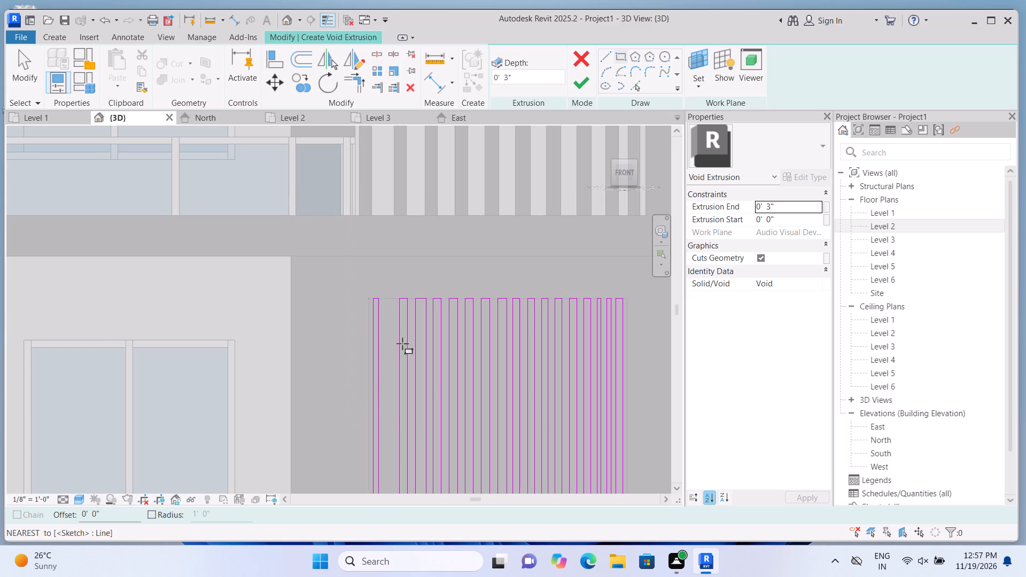
pyautogui.scroll(6, 384, 295)
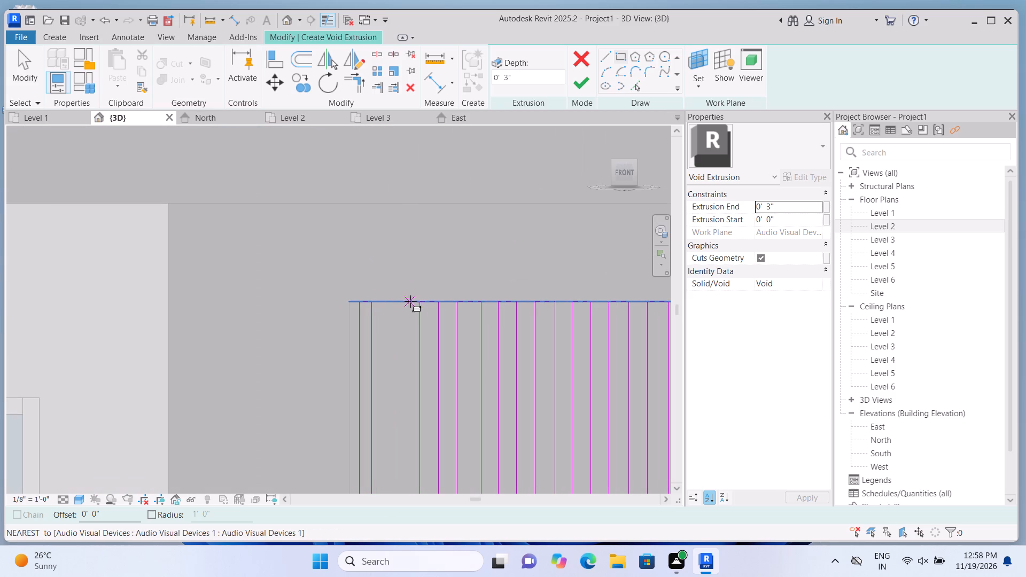
pyautogui.click(413, 302)
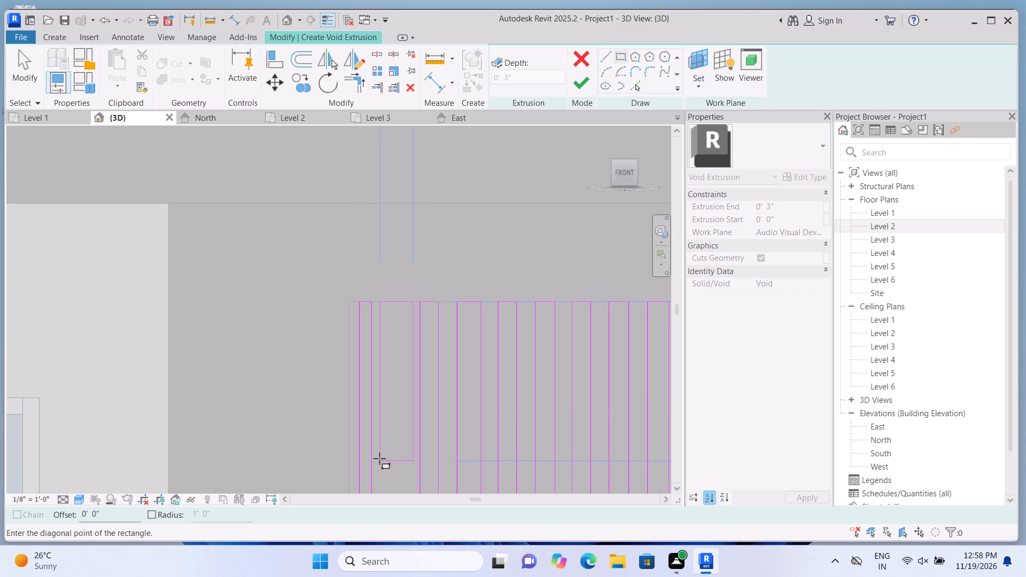
pyautogui.scroll(-11, 369, 334)
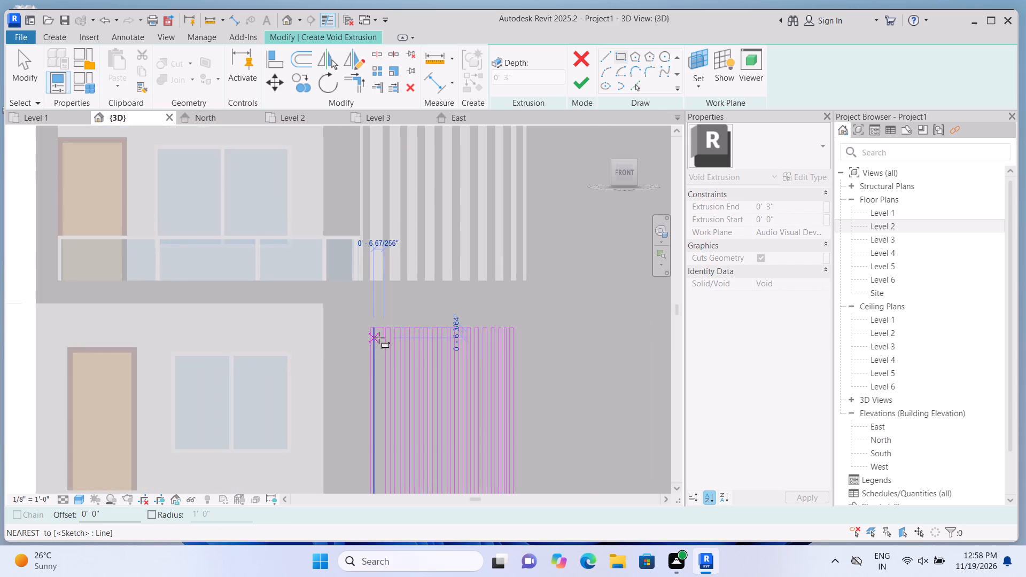
pyautogui.scroll(-2, 379, 338)
pyautogui.scroll(9, 378, 471)
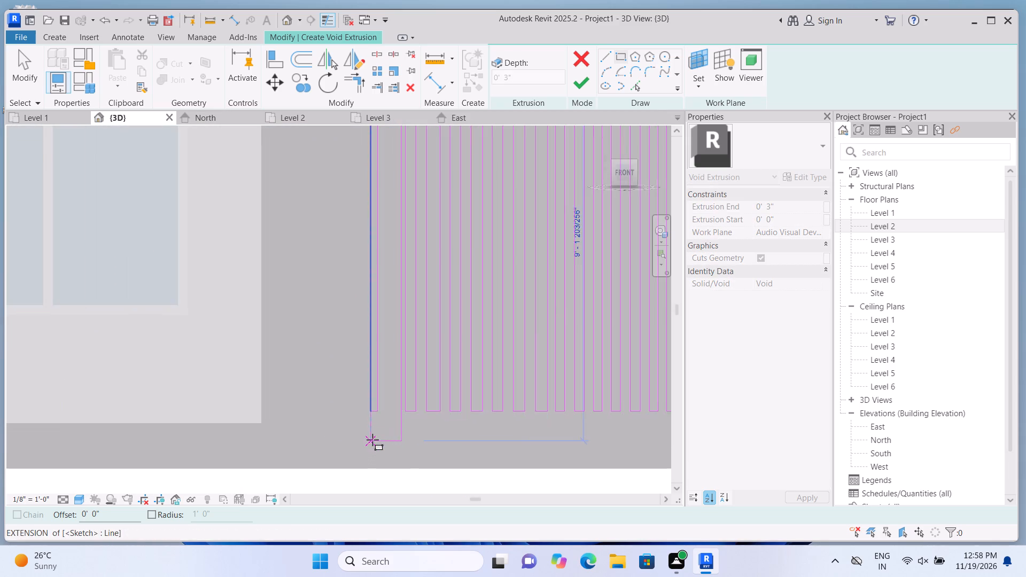
pyautogui.scroll(2, 372, 440)
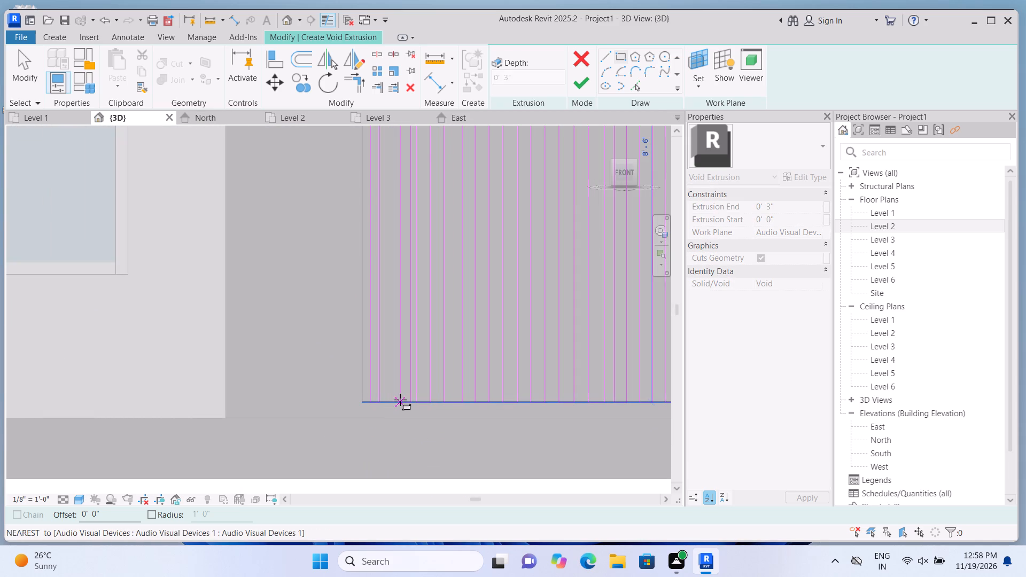
pyautogui.click(400, 400)
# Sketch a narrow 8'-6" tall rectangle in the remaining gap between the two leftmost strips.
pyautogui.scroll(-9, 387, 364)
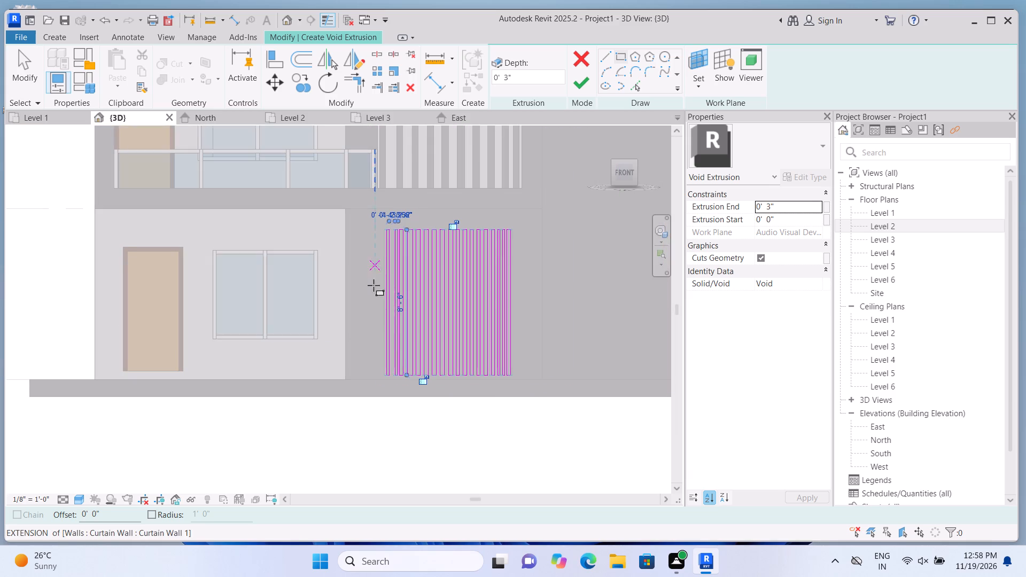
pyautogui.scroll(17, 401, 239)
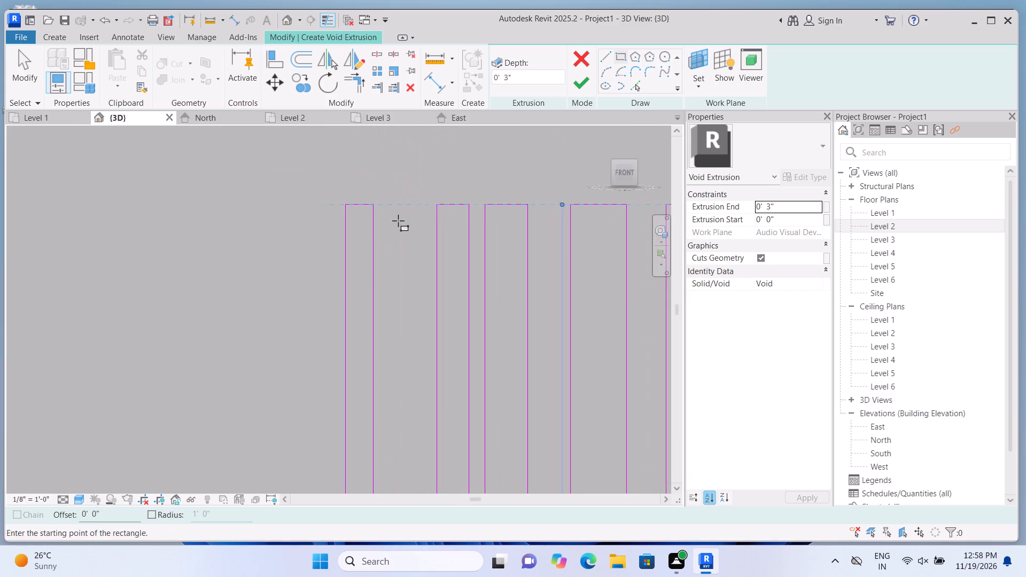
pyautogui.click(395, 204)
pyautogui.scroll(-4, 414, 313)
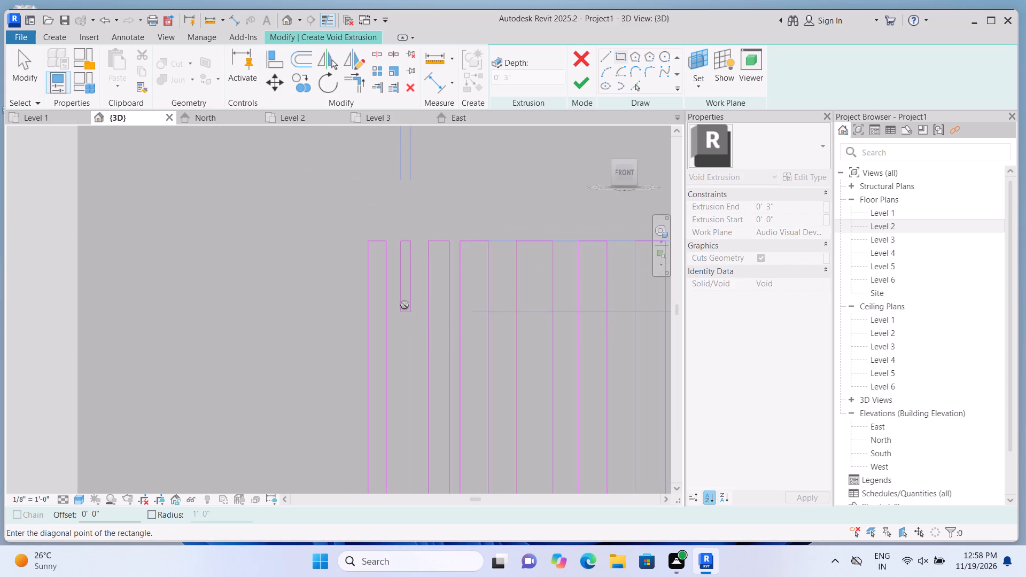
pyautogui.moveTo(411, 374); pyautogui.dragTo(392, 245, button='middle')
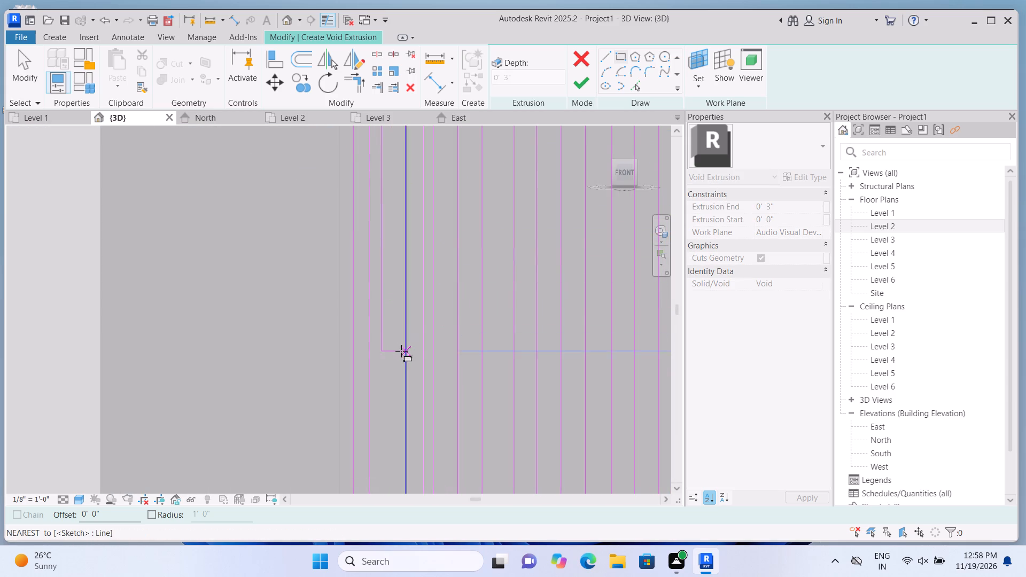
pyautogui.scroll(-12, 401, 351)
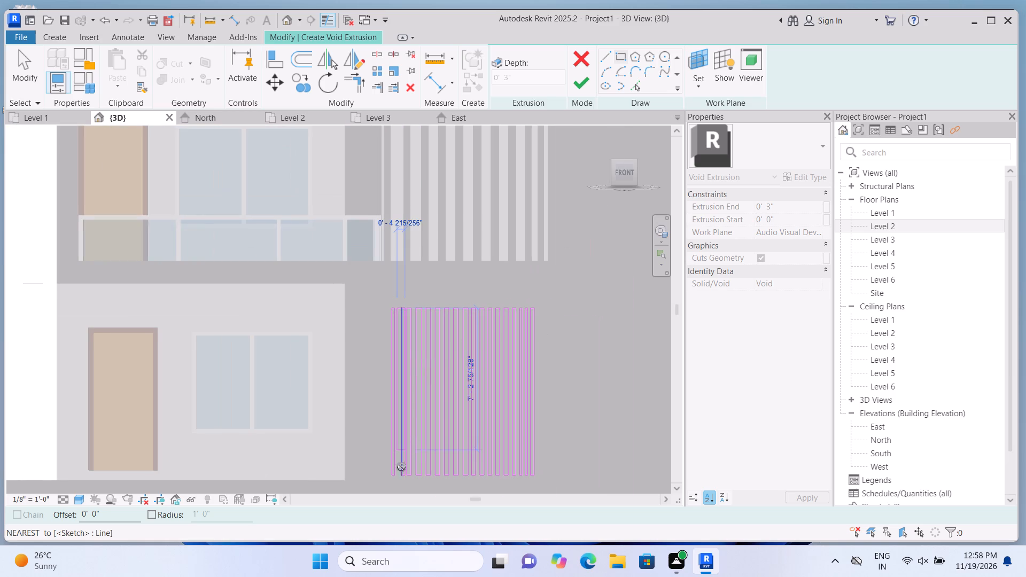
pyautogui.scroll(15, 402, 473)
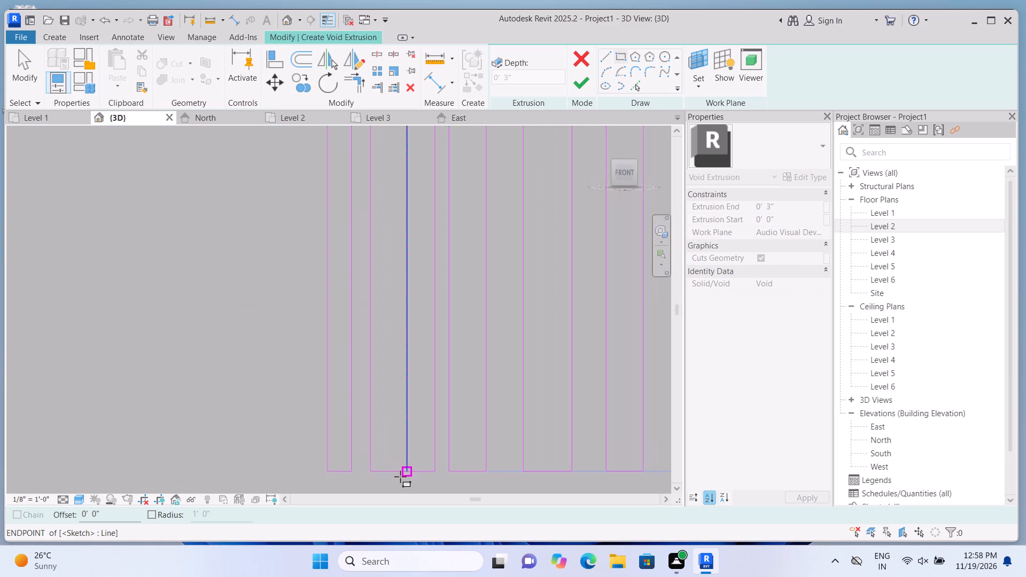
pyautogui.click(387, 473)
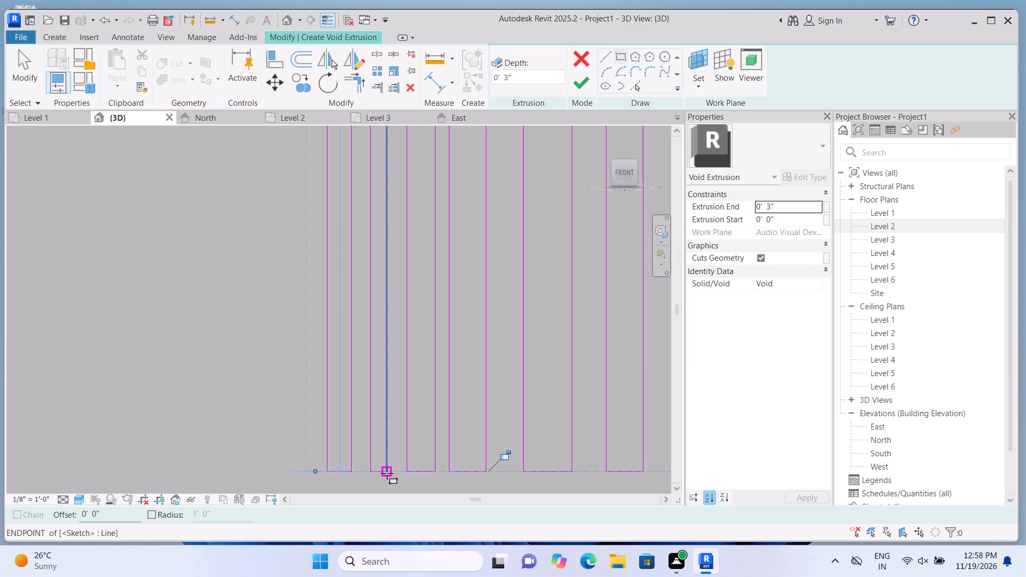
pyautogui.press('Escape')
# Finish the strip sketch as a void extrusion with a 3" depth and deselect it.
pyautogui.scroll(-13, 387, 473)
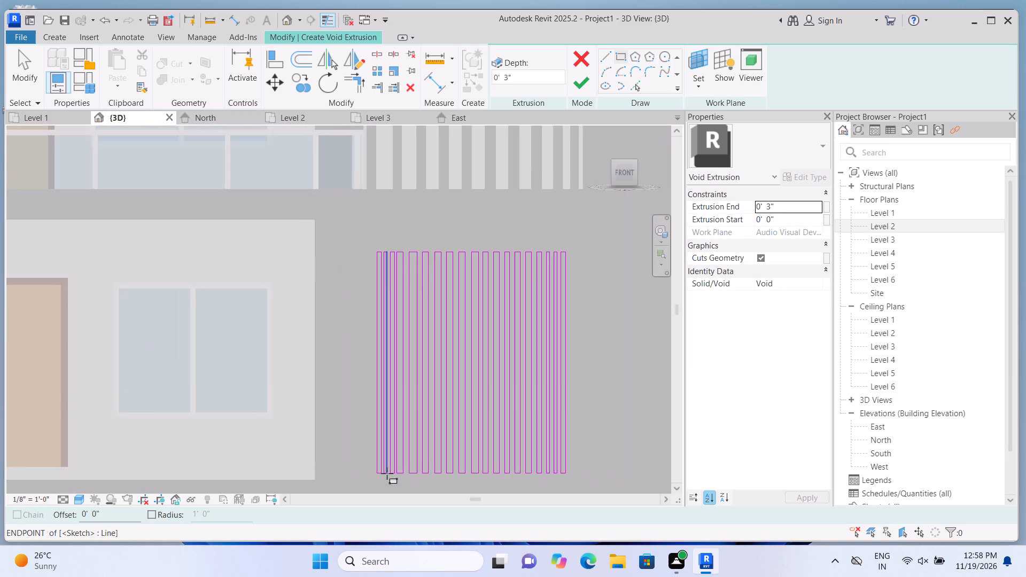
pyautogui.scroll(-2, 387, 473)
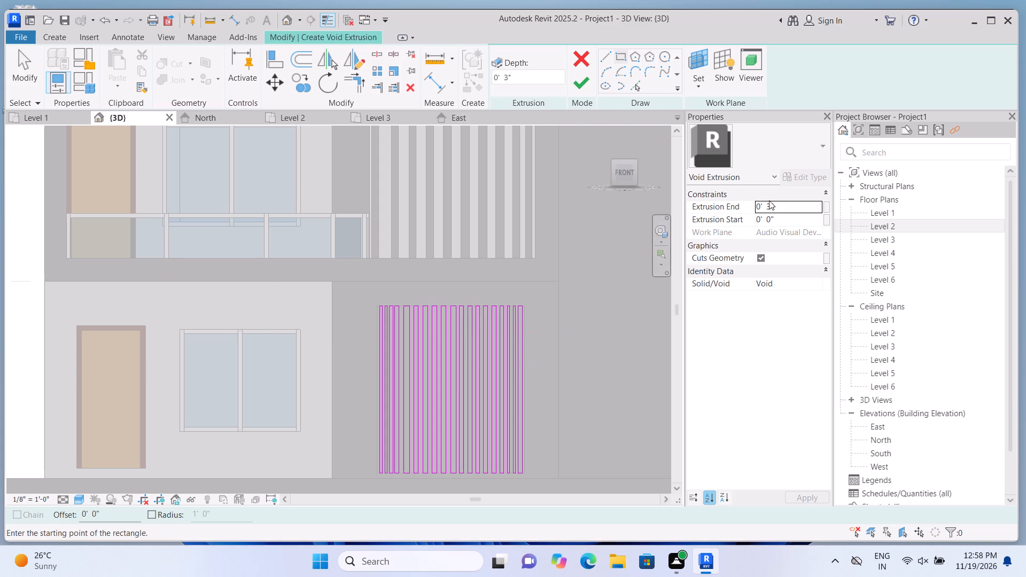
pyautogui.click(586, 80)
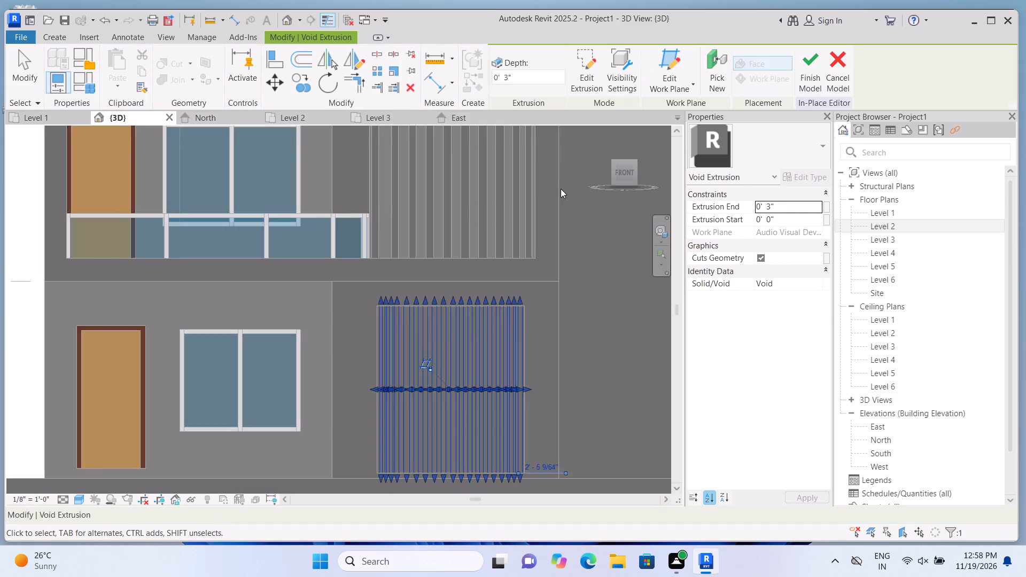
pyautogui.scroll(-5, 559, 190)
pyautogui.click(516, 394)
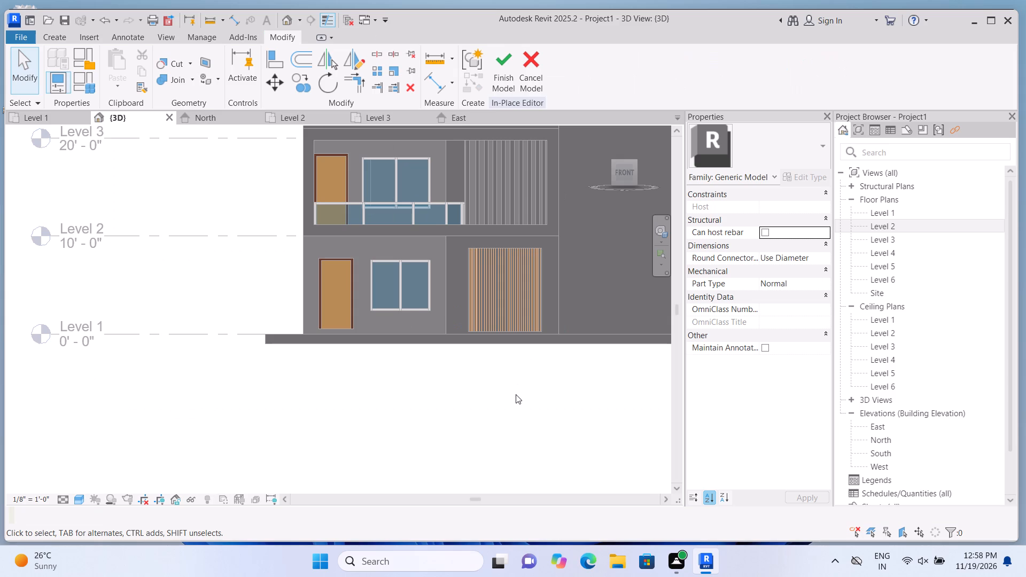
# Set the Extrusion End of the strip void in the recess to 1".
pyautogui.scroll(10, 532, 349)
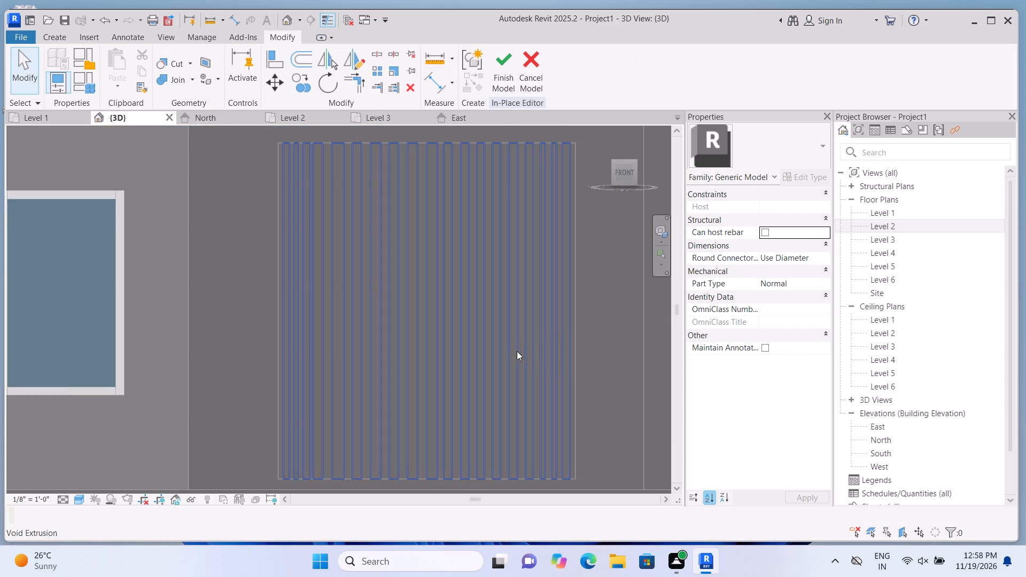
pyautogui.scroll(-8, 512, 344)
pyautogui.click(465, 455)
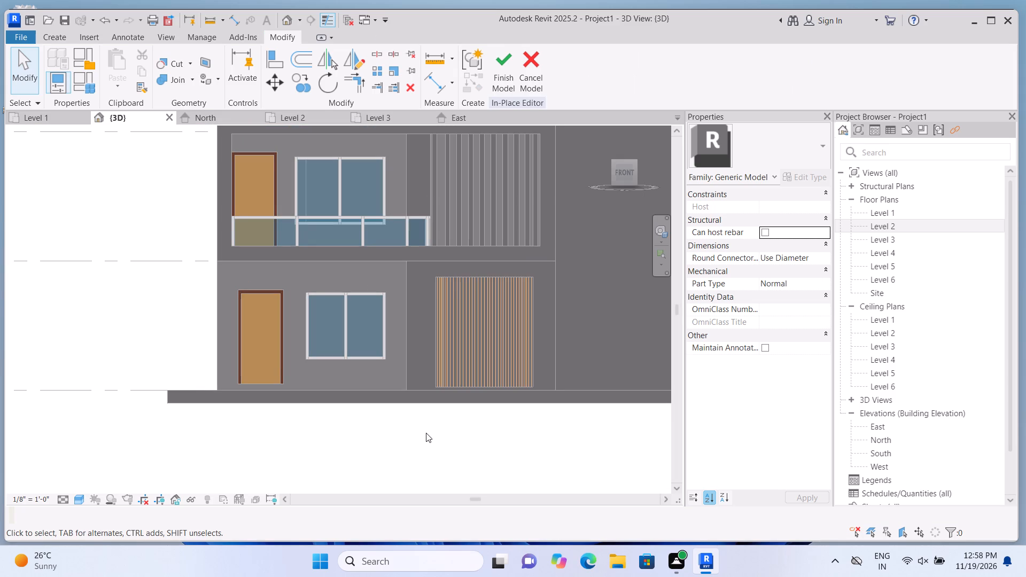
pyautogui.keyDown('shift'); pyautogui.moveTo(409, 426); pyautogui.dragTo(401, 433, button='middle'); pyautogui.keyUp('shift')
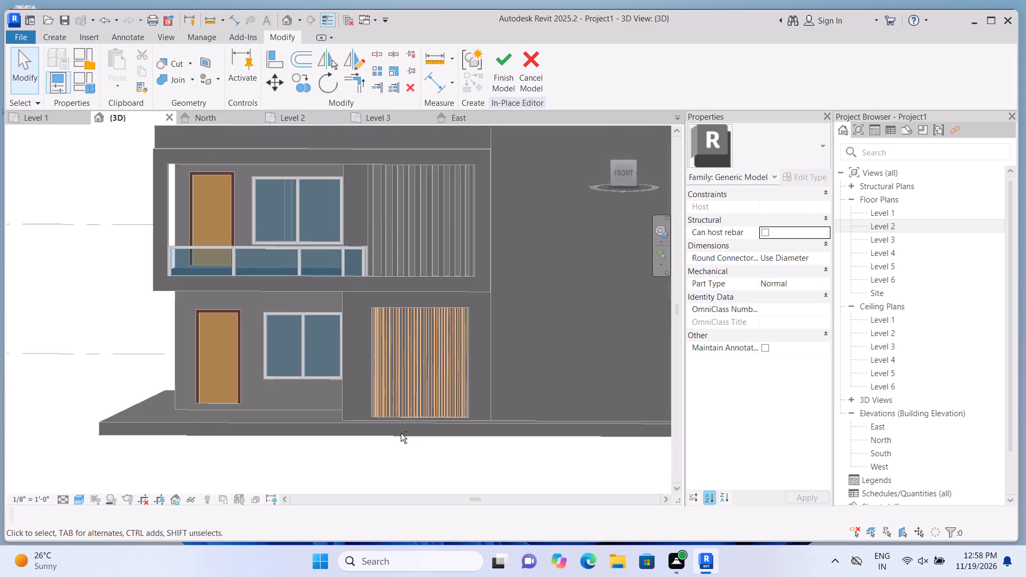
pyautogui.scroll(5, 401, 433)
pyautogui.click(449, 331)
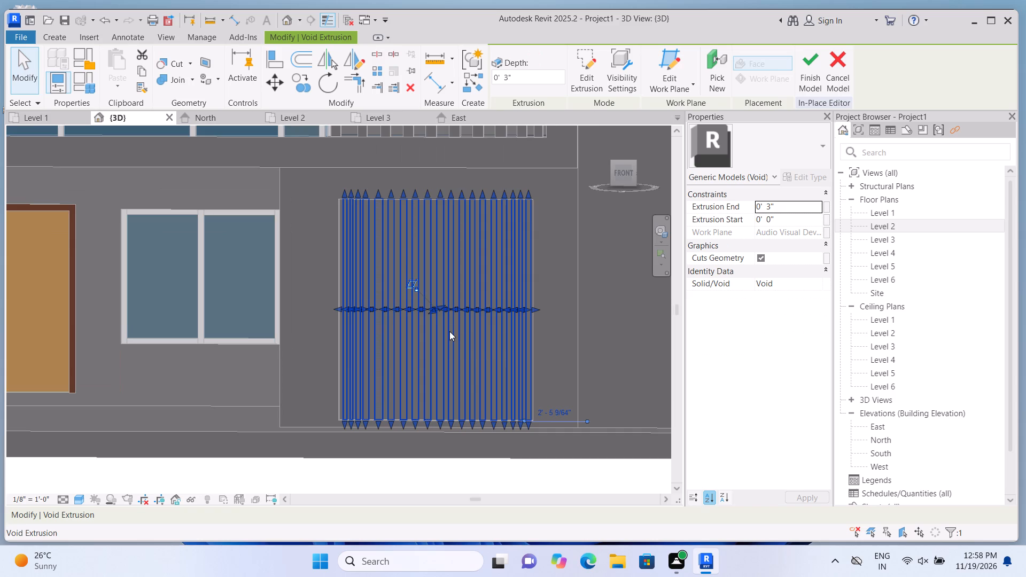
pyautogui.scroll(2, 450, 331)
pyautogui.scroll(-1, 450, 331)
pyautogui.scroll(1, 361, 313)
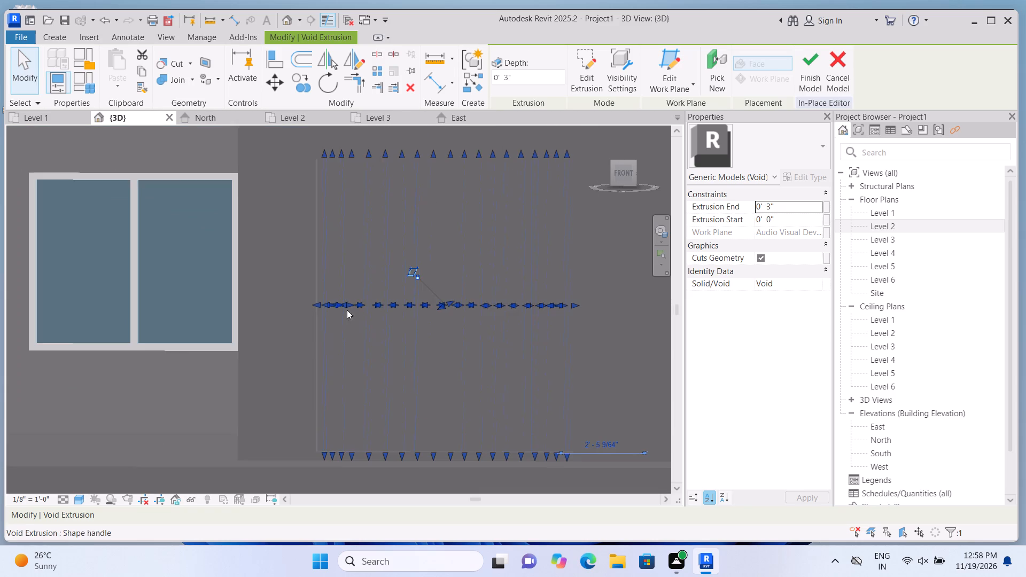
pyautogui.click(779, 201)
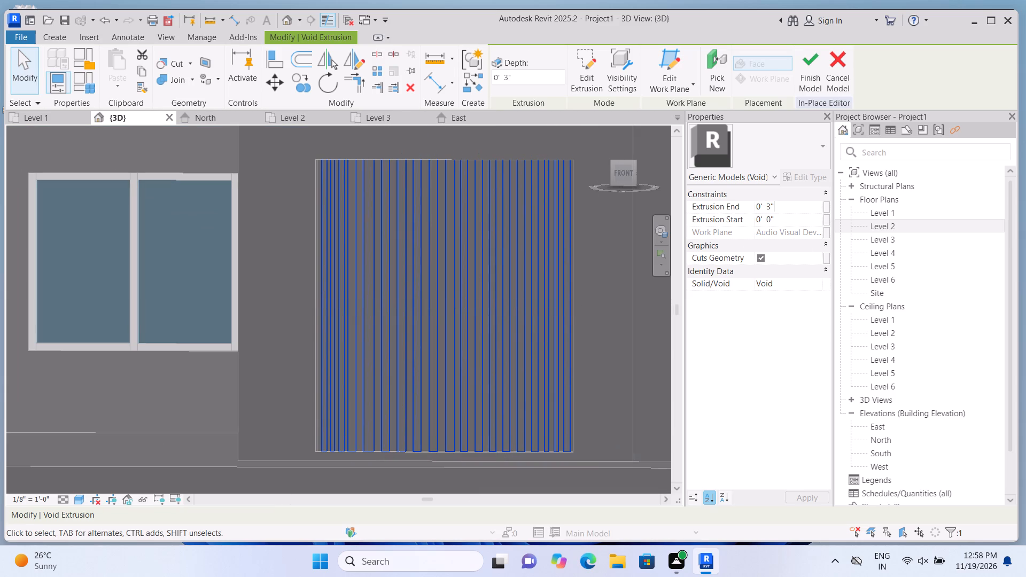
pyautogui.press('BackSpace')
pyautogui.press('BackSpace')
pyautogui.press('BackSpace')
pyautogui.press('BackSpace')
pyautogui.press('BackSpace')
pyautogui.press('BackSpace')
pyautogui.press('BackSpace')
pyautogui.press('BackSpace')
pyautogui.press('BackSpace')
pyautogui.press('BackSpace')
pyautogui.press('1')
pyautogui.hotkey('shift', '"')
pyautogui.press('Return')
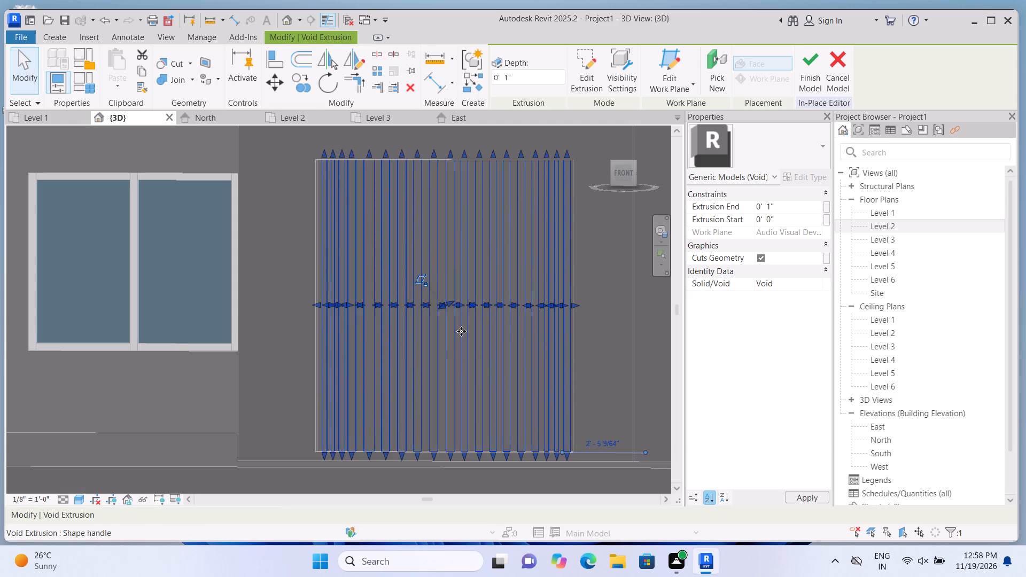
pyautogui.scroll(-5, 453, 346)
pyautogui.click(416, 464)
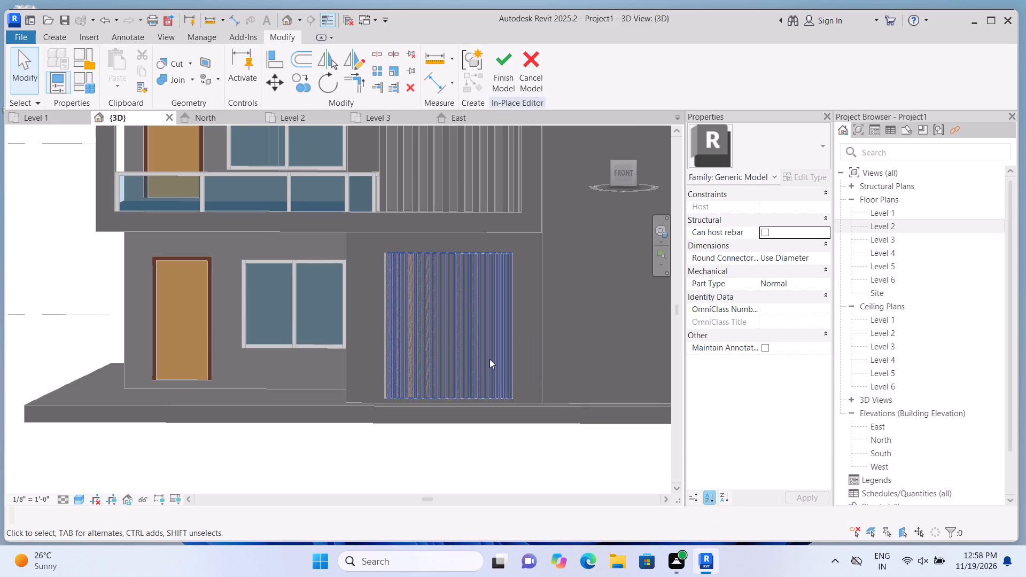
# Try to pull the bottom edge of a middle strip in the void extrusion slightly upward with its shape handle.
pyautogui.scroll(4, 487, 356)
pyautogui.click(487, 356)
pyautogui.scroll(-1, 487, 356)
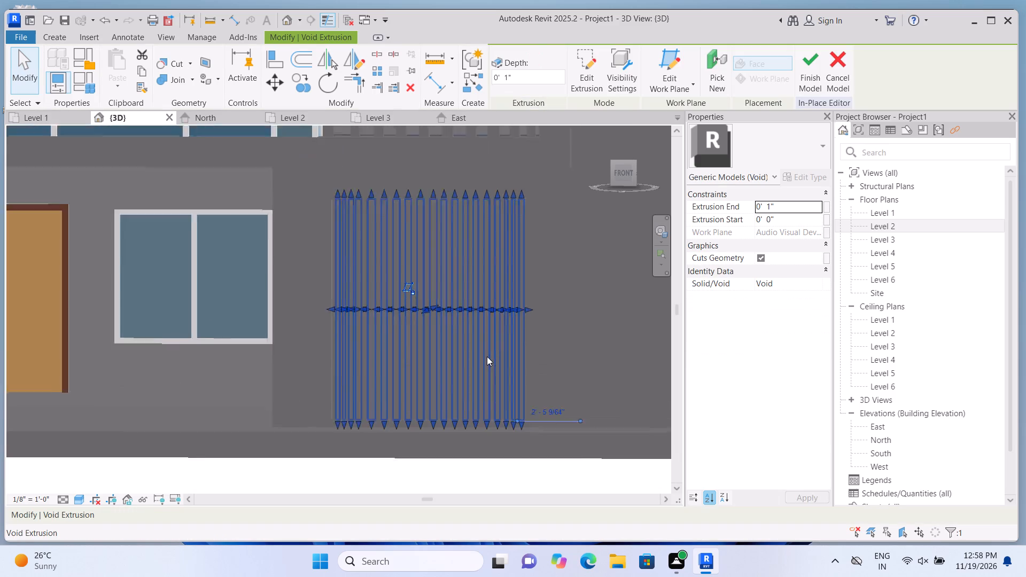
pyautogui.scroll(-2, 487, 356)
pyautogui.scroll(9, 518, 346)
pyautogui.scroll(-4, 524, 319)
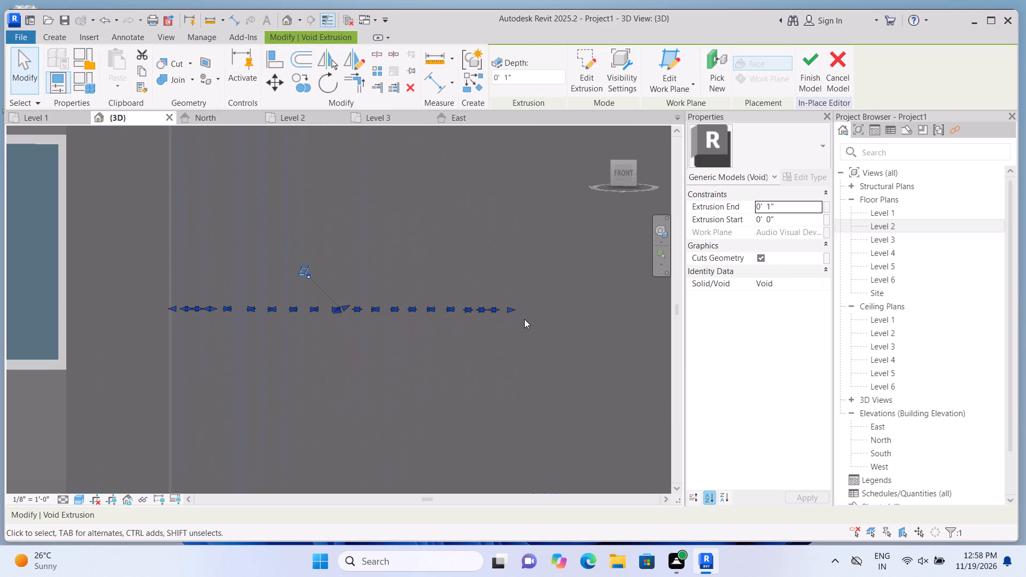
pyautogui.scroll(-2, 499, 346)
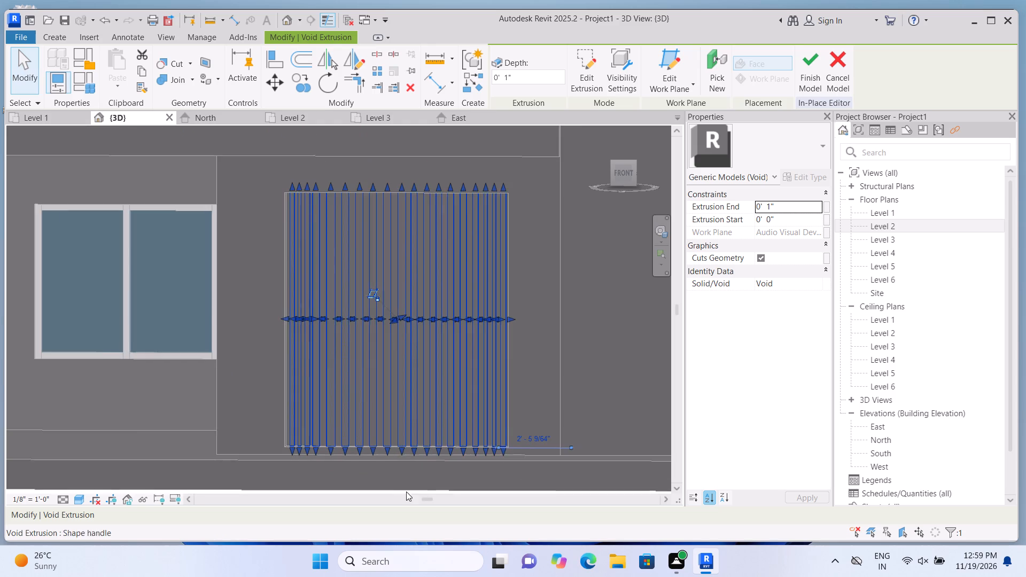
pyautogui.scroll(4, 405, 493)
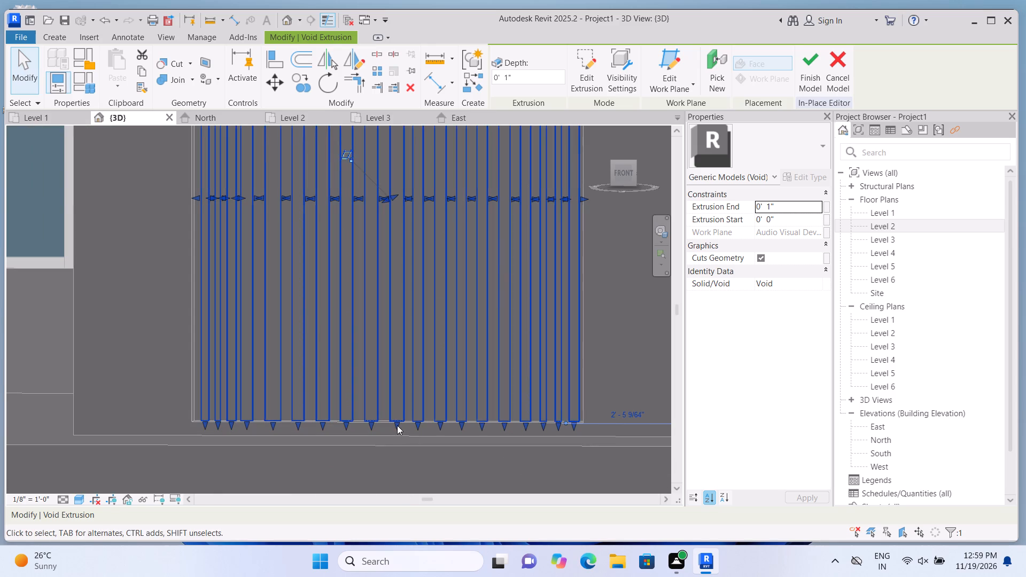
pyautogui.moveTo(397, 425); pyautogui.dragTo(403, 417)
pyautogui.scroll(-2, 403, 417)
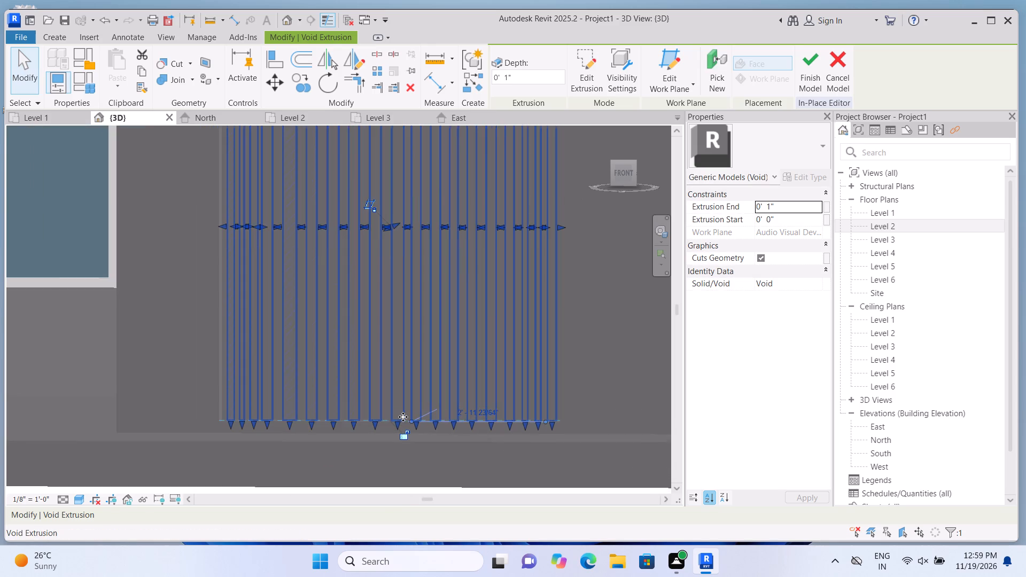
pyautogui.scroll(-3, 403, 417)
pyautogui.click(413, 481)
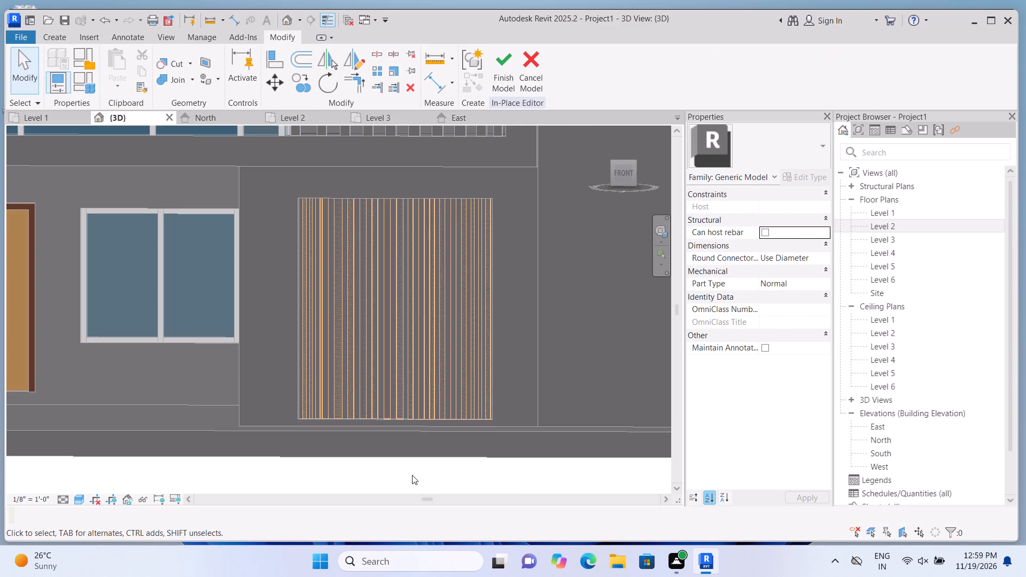
# Delete the strip void extrusion from the recess beneath the balcony frame.
pyautogui.scroll(1, 412, 475)
pyautogui.click(413, 370)
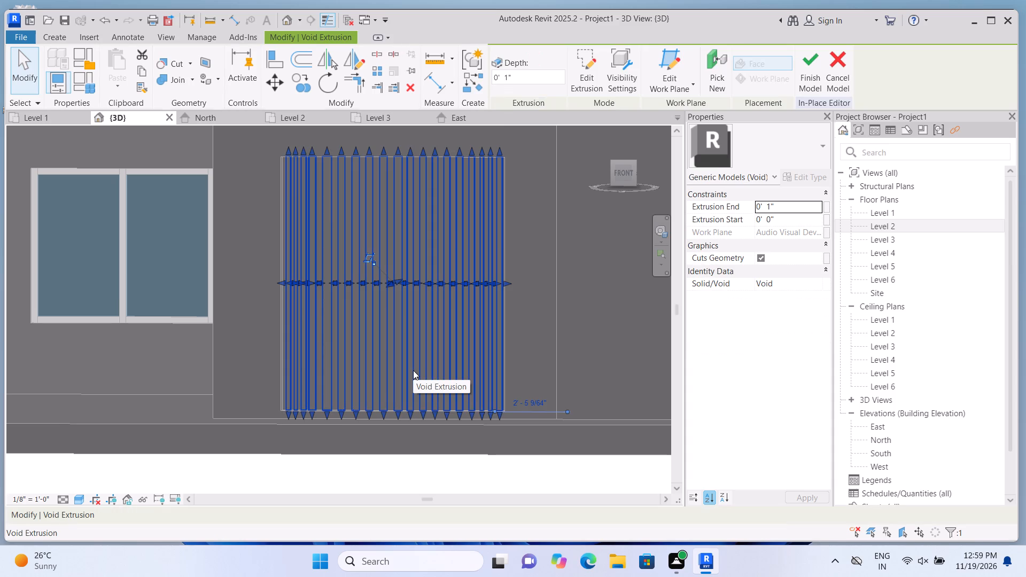
pyautogui.press('Delete')
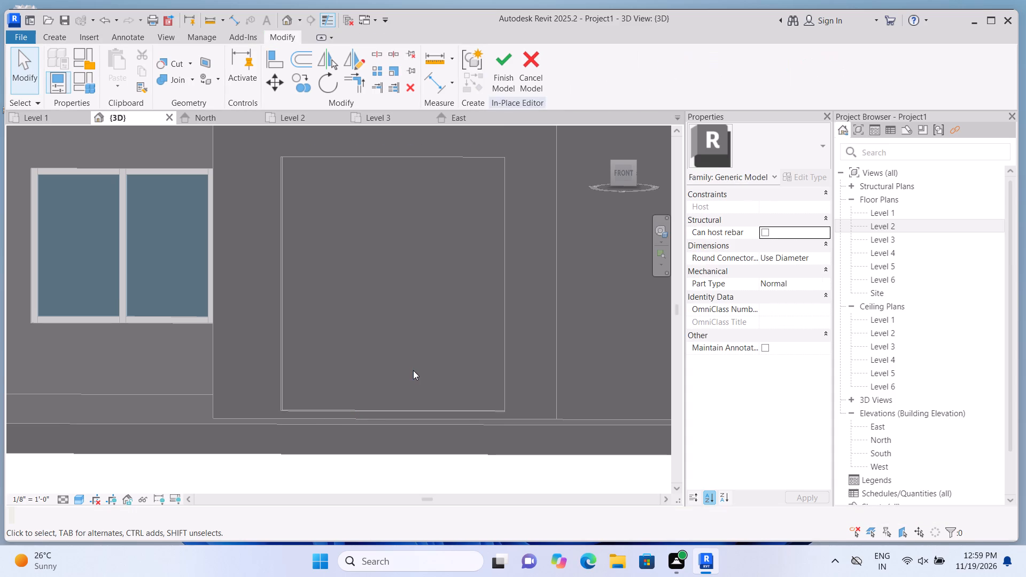
# Start a solid extrusion and pick the in-place model's face at the recess beneath the balcony frame as its work plane.
pyautogui.scroll(-2, 413, 370)
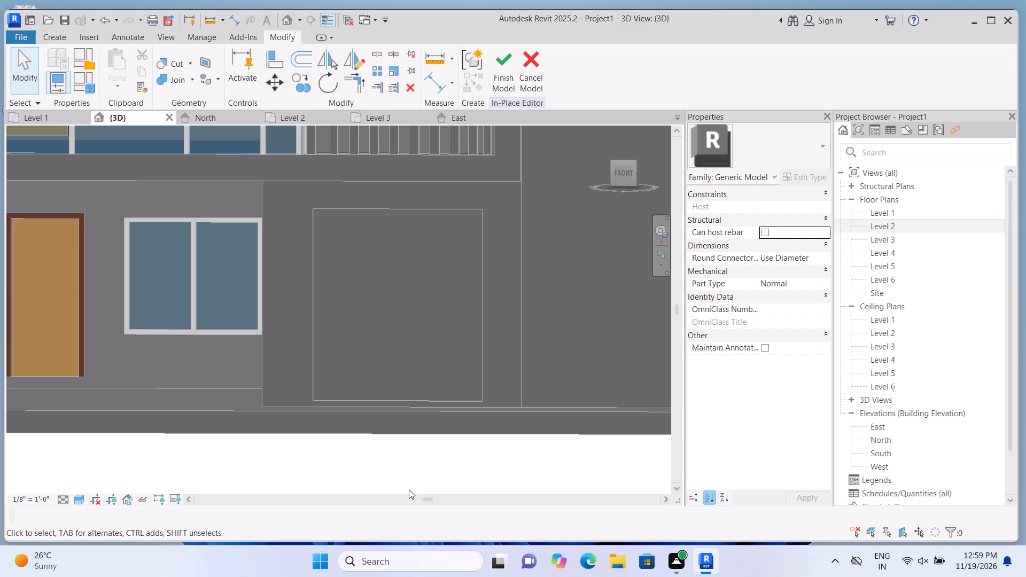
pyautogui.scroll(1, 369, 364)
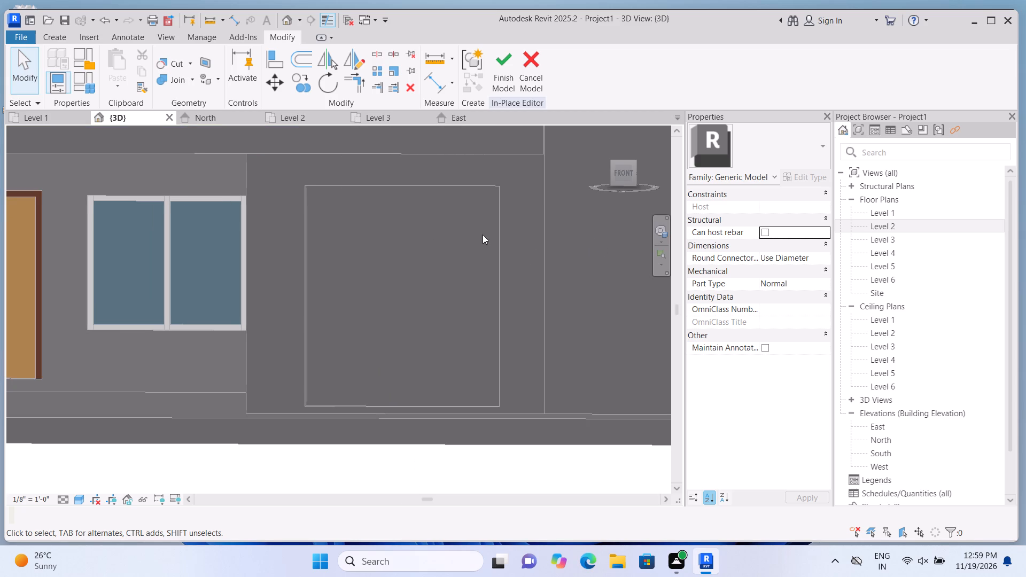
pyautogui.click(52, 34)
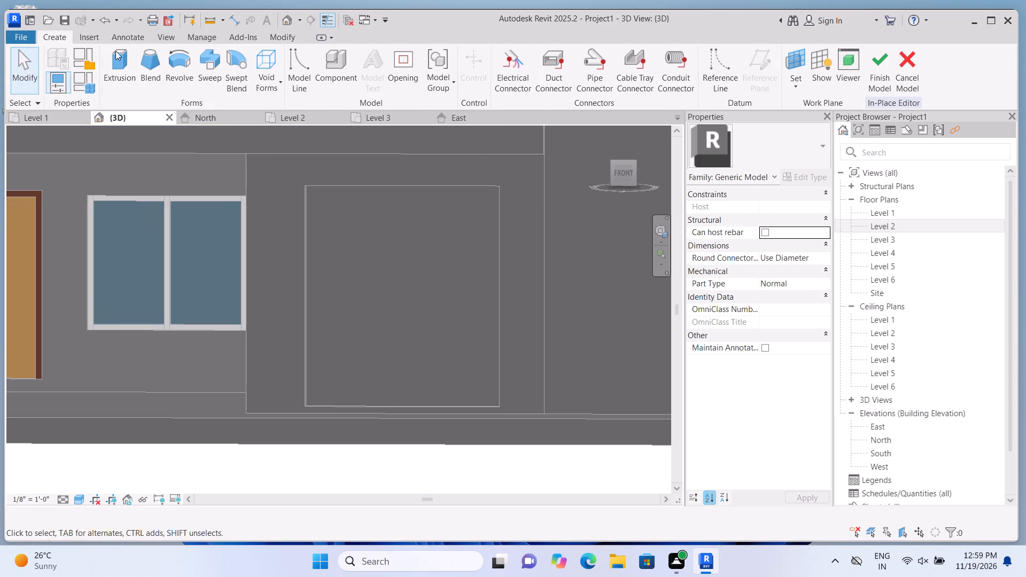
pyautogui.click(123, 59)
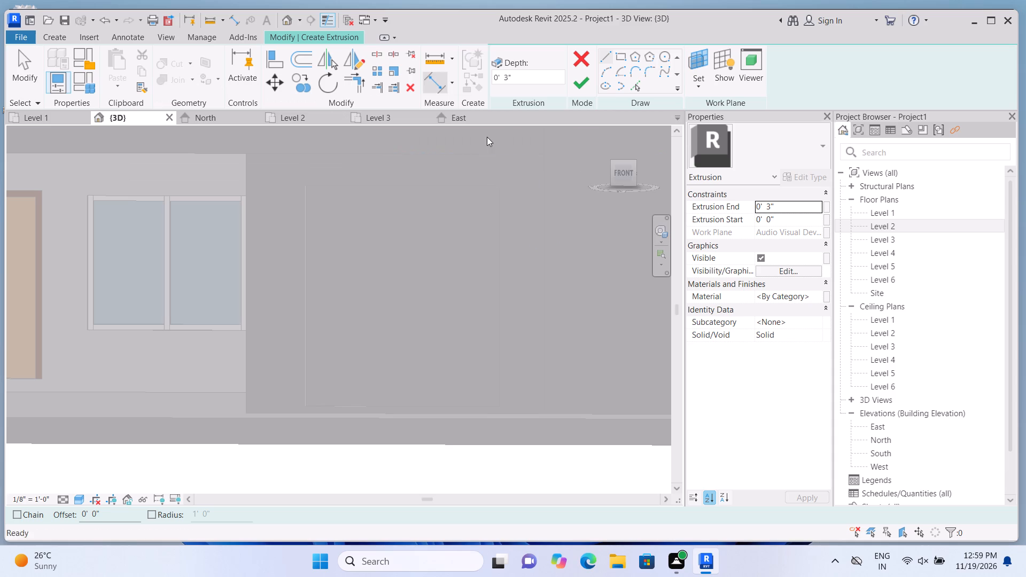
pyautogui.click(700, 88)
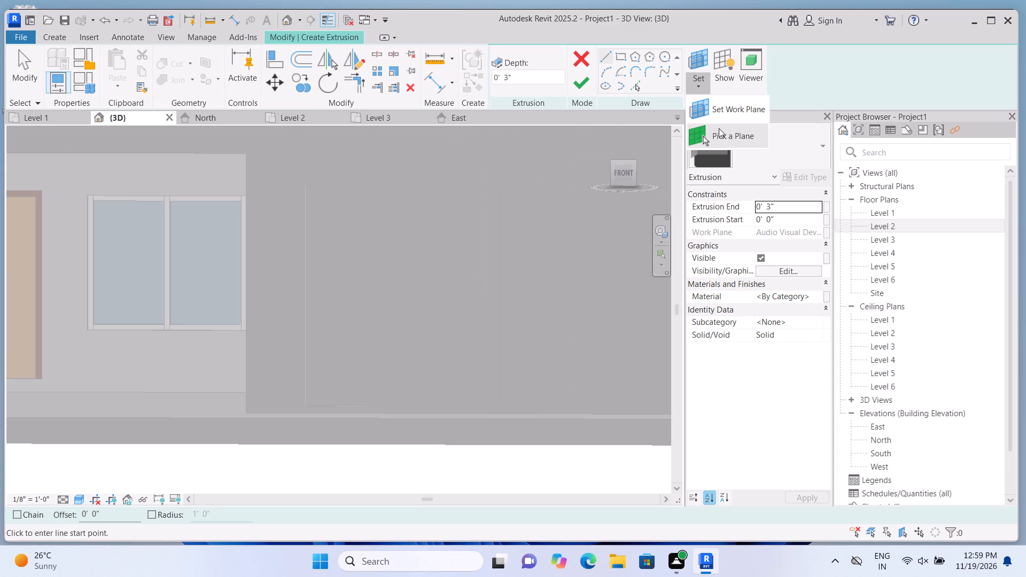
pyautogui.click(719, 128)
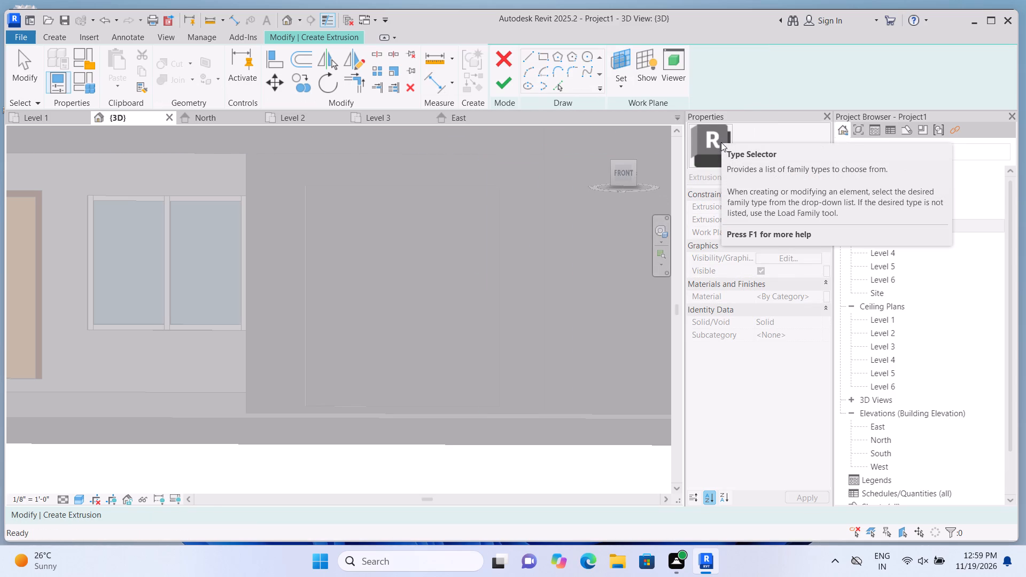
pyautogui.click(624, 80)
pyautogui.click(630, 139)
pyautogui.scroll(-3, 499, 307)
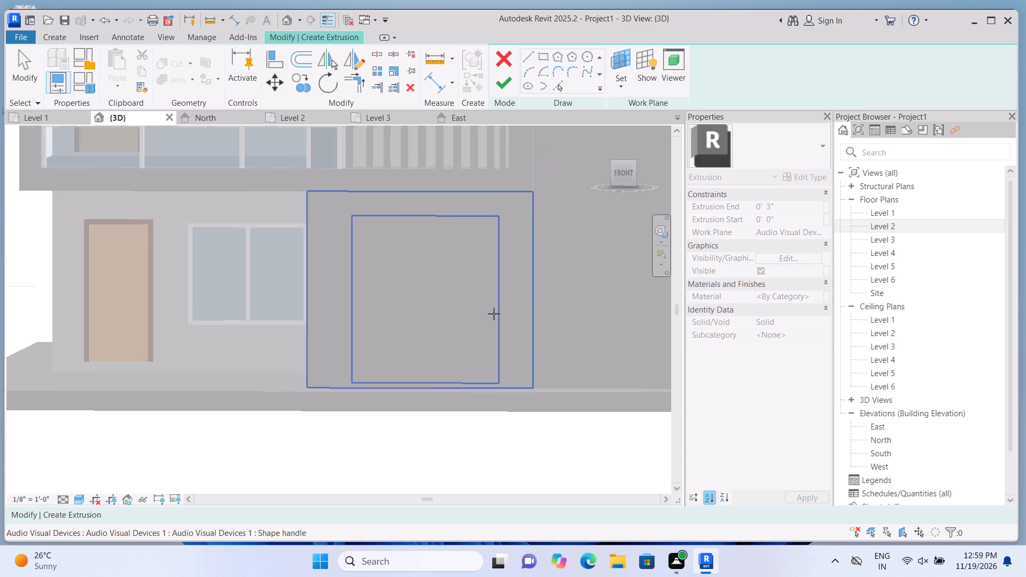
pyautogui.scroll(2, 491, 314)
pyautogui.click(484, 299)
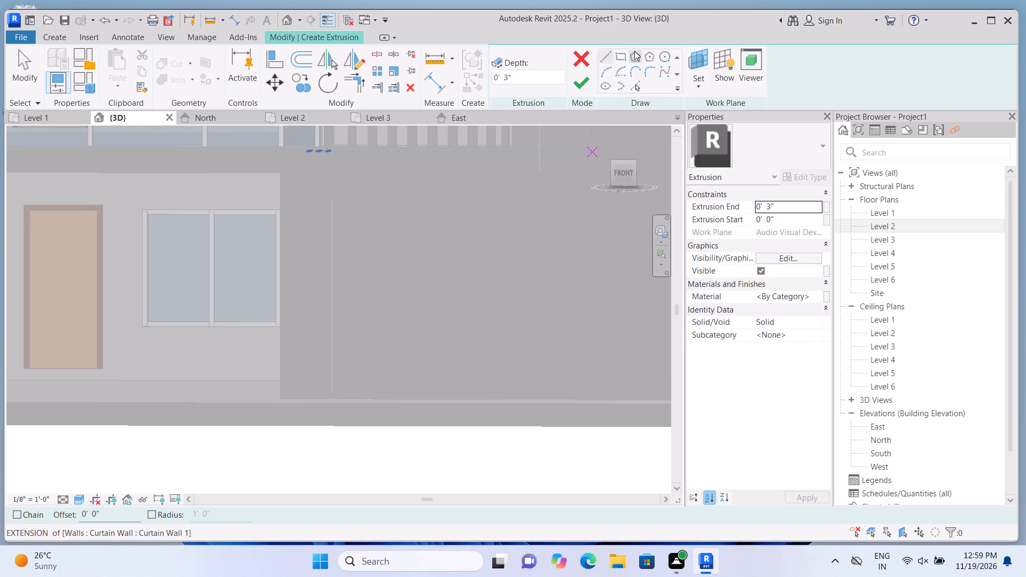
# Sketch a rectangle 8'-6" high over the recess outline, from its upper-left corner to its lower-right corner.
pyautogui.click(624, 56)
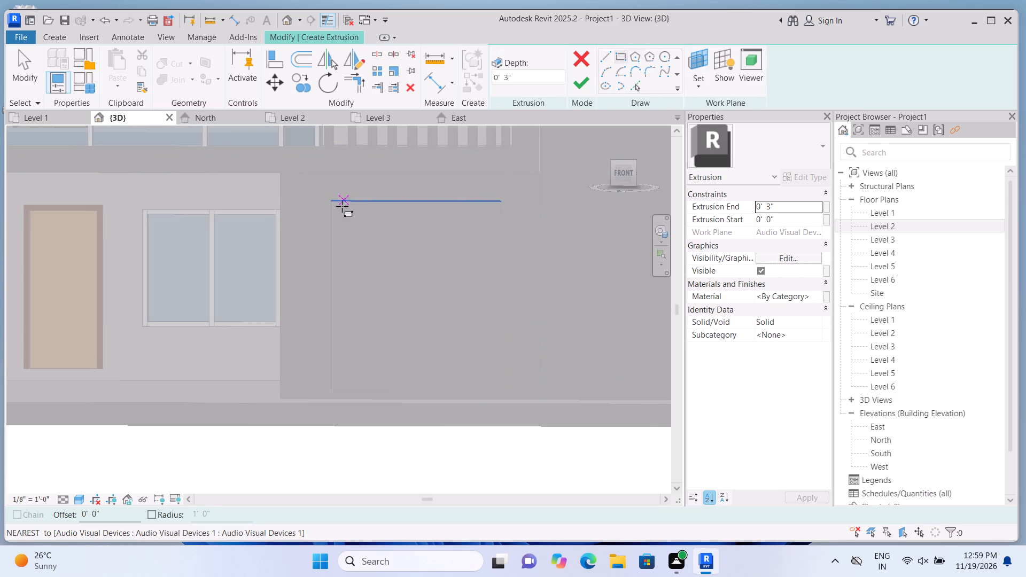
pyautogui.click(332, 205)
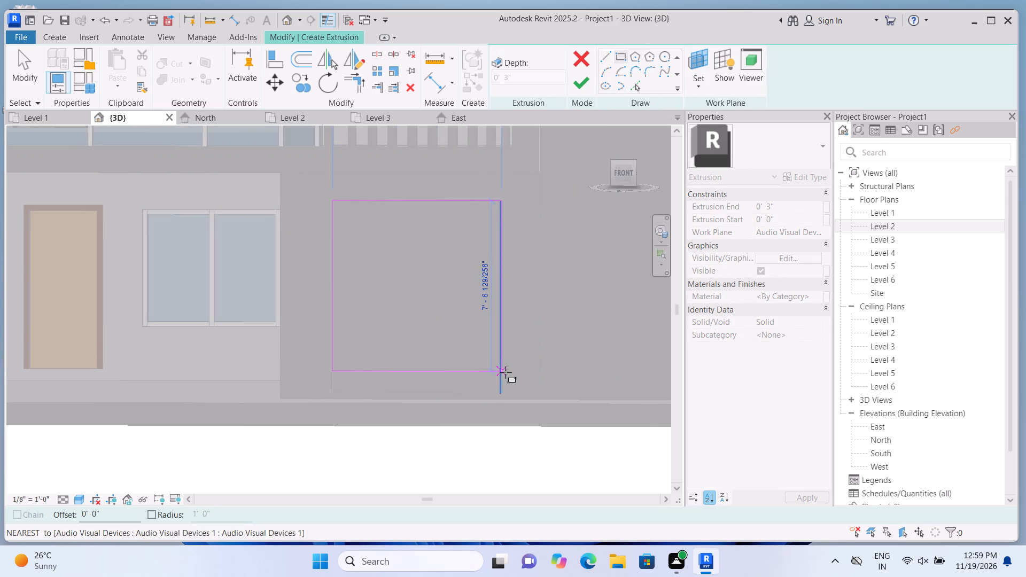
pyautogui.scroll(2, 485, 385)
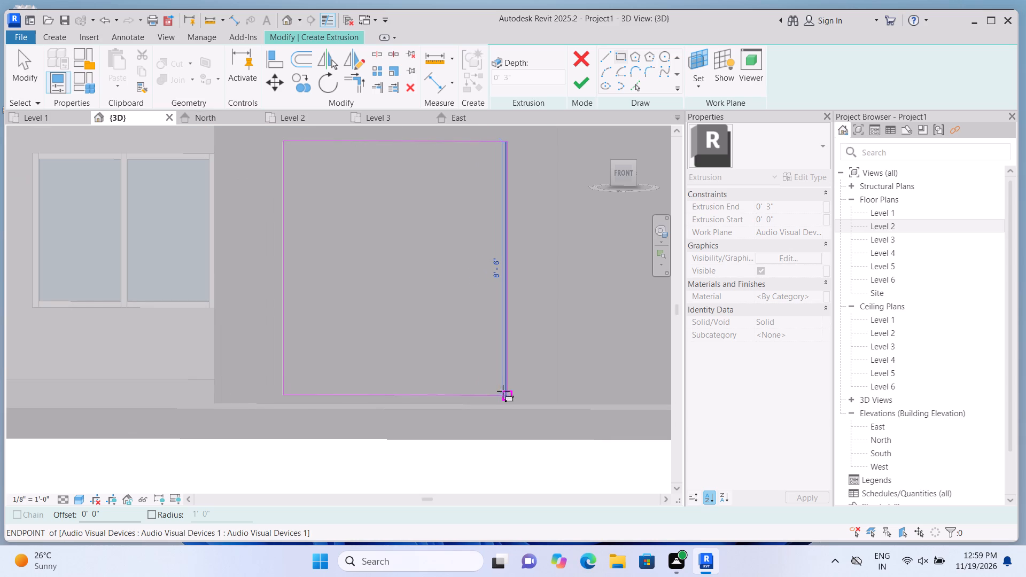
pyautogui.click(505, 392)
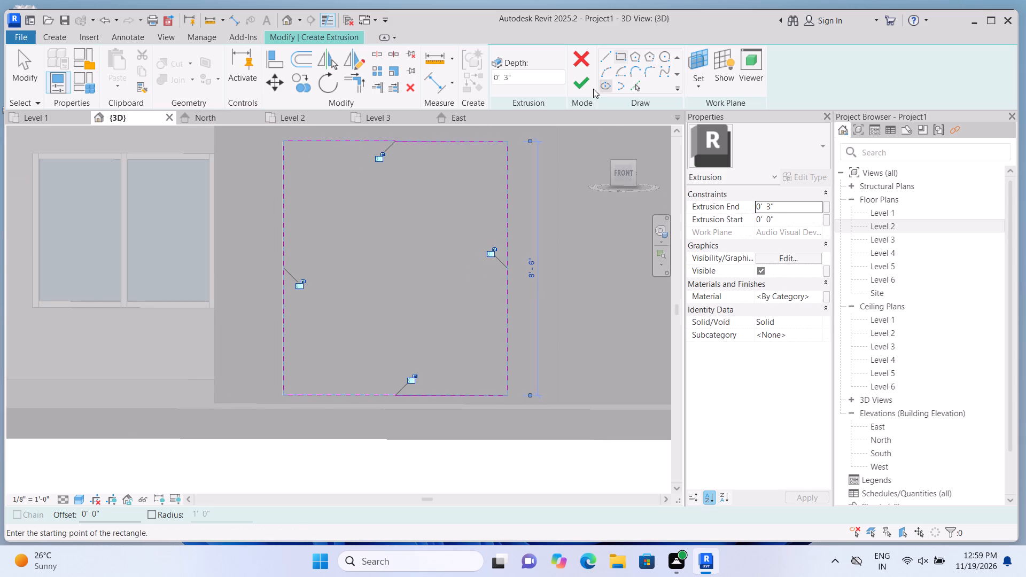
# Clear the Extrusion End value of the new solid extrusion for editing.
pyautogui.click(790, 207)
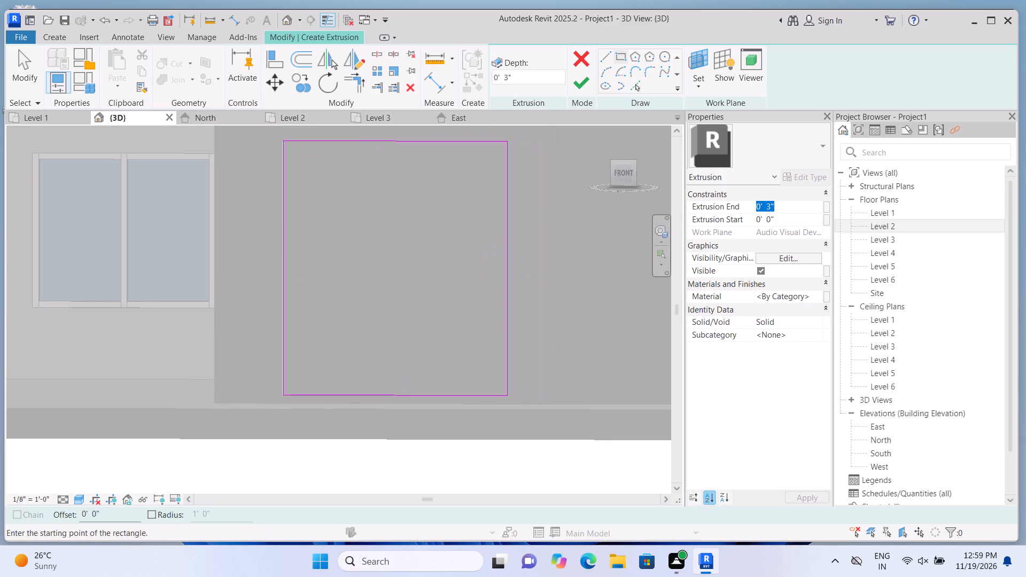
pyautogui.press('BackSpace')
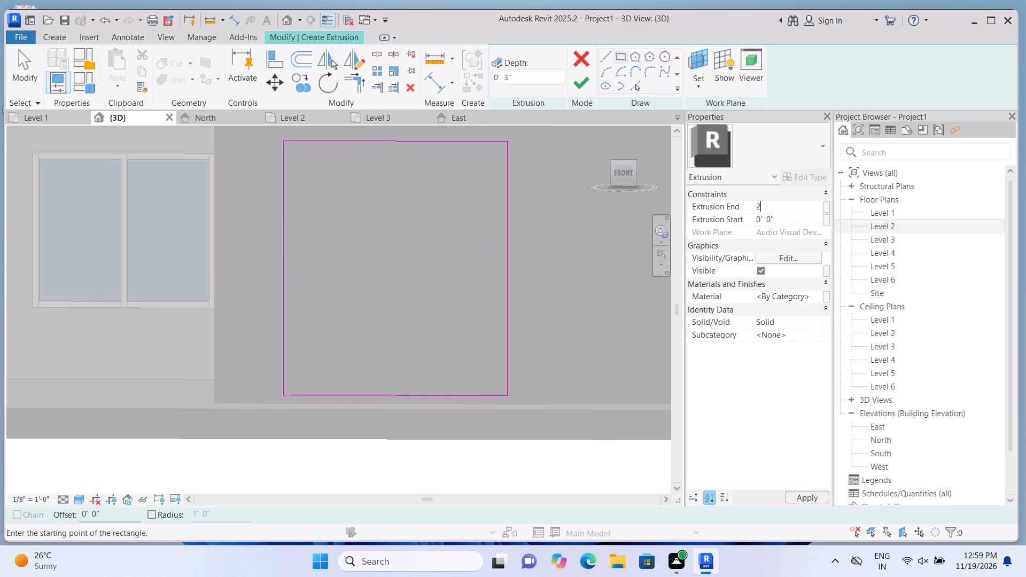
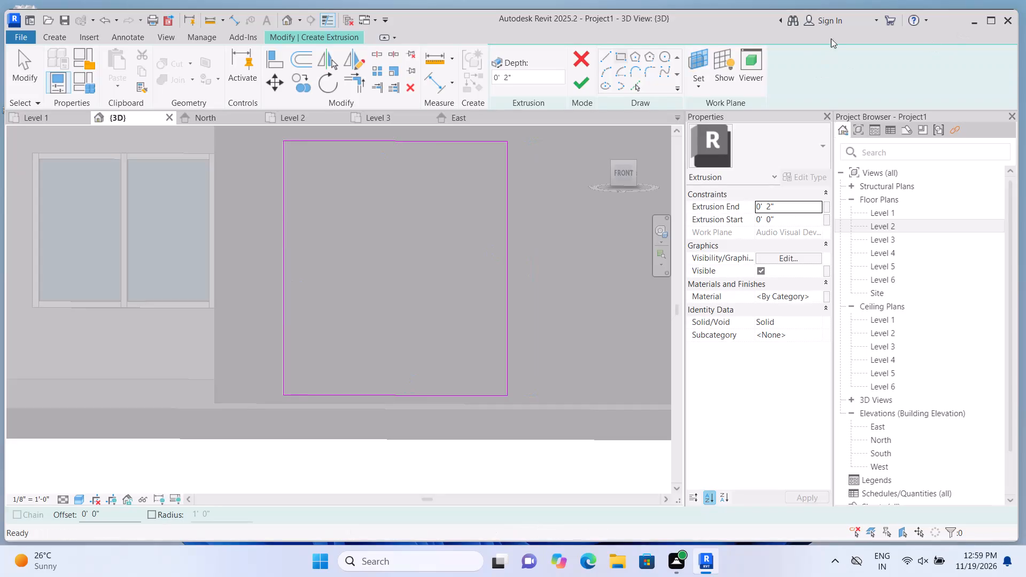
# Finish the rectangular solid extrusion in the recess beneath the balcony frame with an Extrusion End of 0' 2".
pyautogui.click(573, 85)
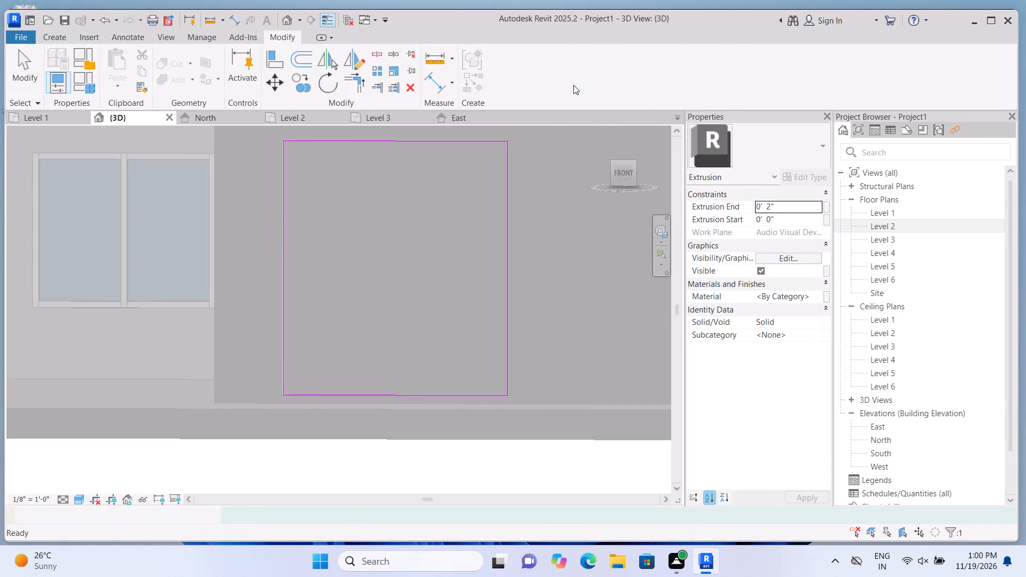
pyautogui.scroll(-2, 566, 258)
pyautogui.click(528, 440)
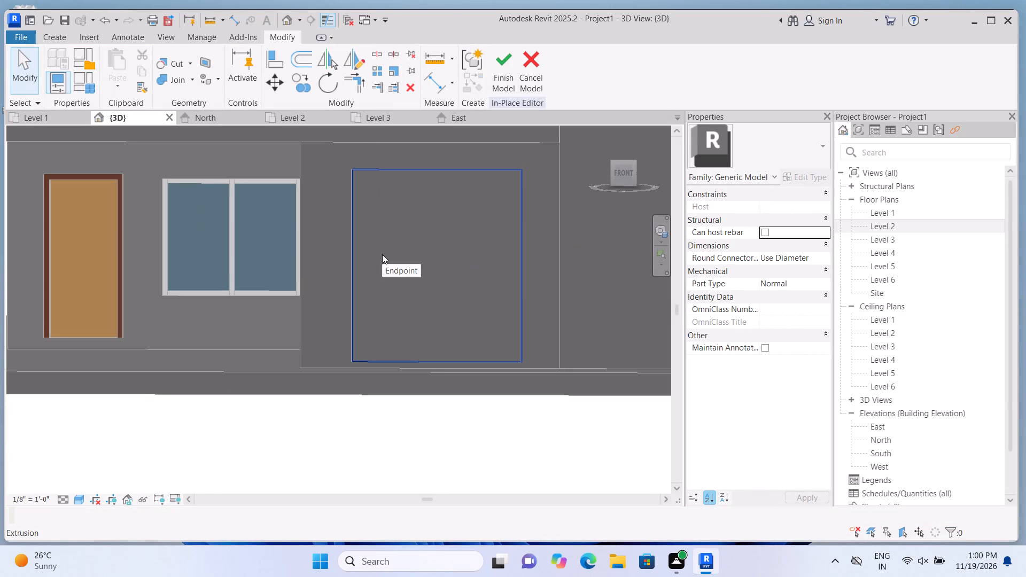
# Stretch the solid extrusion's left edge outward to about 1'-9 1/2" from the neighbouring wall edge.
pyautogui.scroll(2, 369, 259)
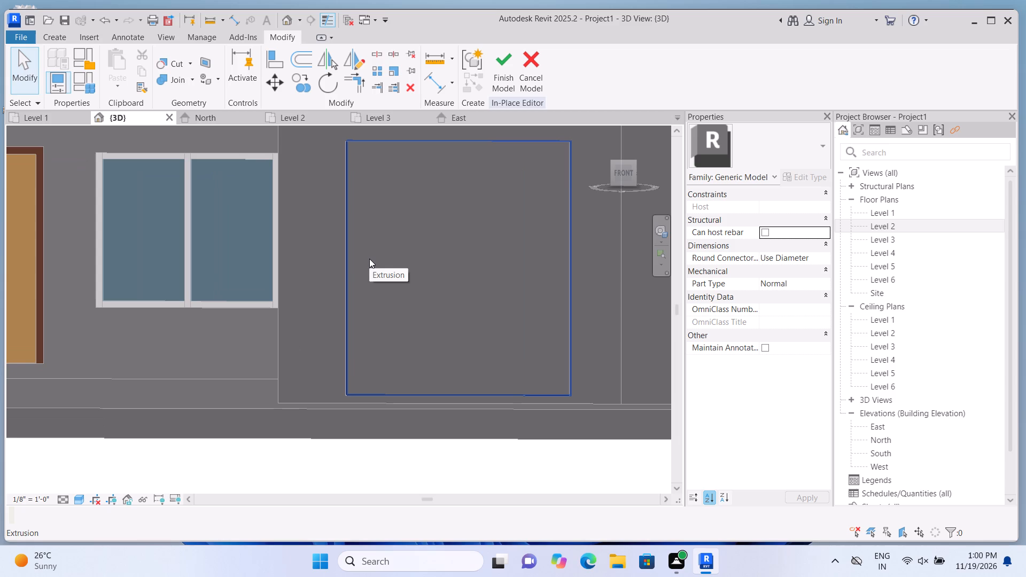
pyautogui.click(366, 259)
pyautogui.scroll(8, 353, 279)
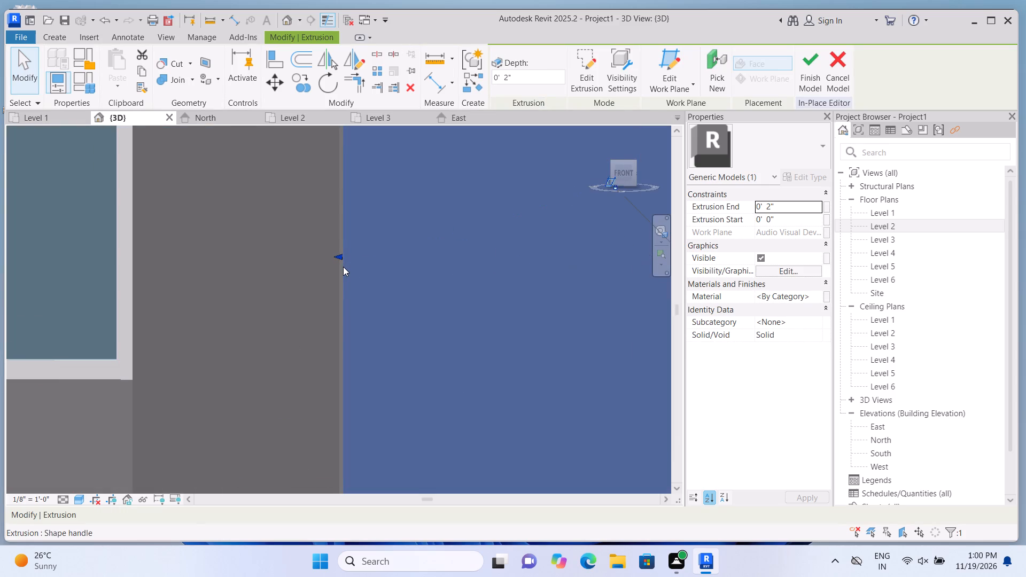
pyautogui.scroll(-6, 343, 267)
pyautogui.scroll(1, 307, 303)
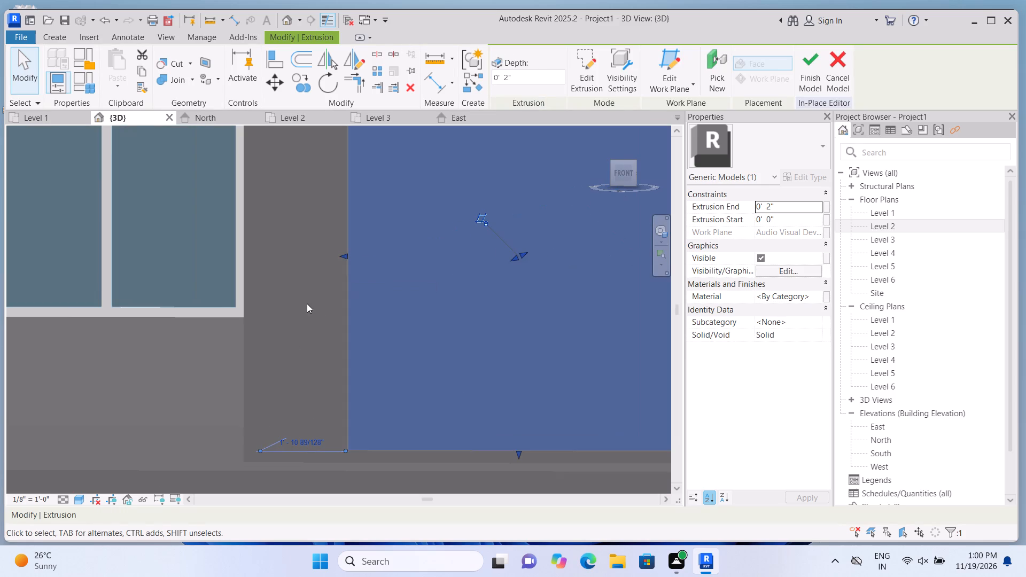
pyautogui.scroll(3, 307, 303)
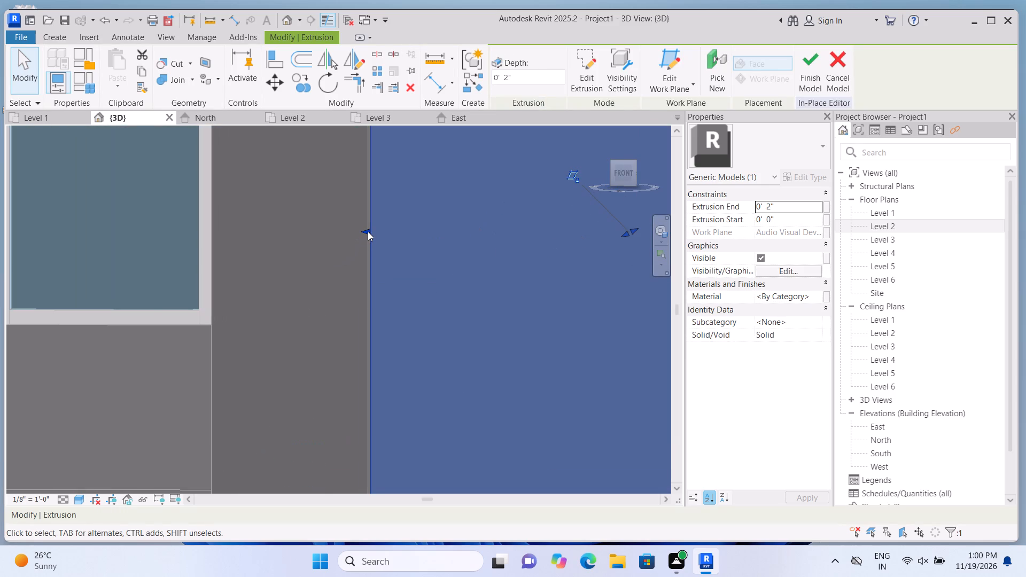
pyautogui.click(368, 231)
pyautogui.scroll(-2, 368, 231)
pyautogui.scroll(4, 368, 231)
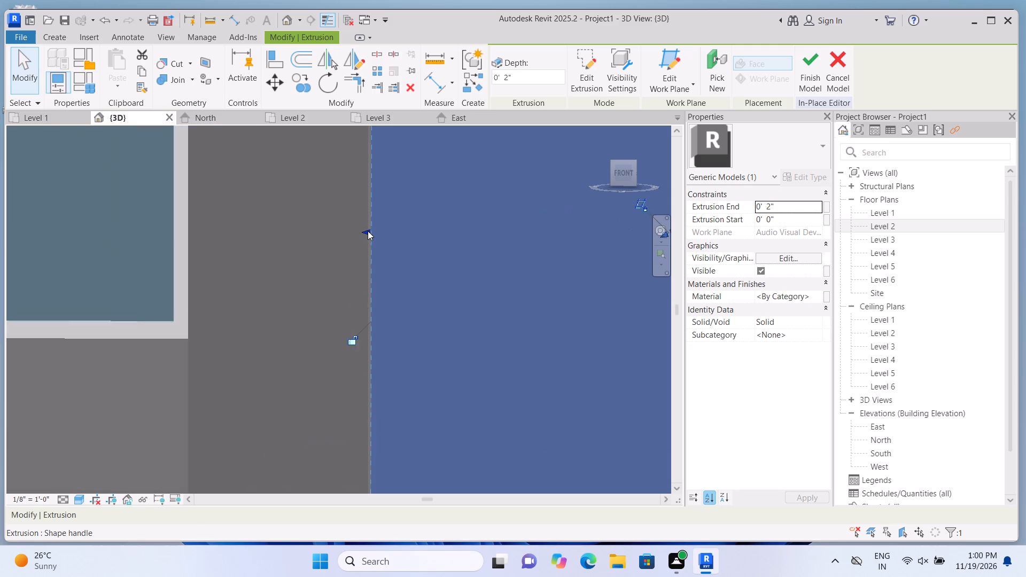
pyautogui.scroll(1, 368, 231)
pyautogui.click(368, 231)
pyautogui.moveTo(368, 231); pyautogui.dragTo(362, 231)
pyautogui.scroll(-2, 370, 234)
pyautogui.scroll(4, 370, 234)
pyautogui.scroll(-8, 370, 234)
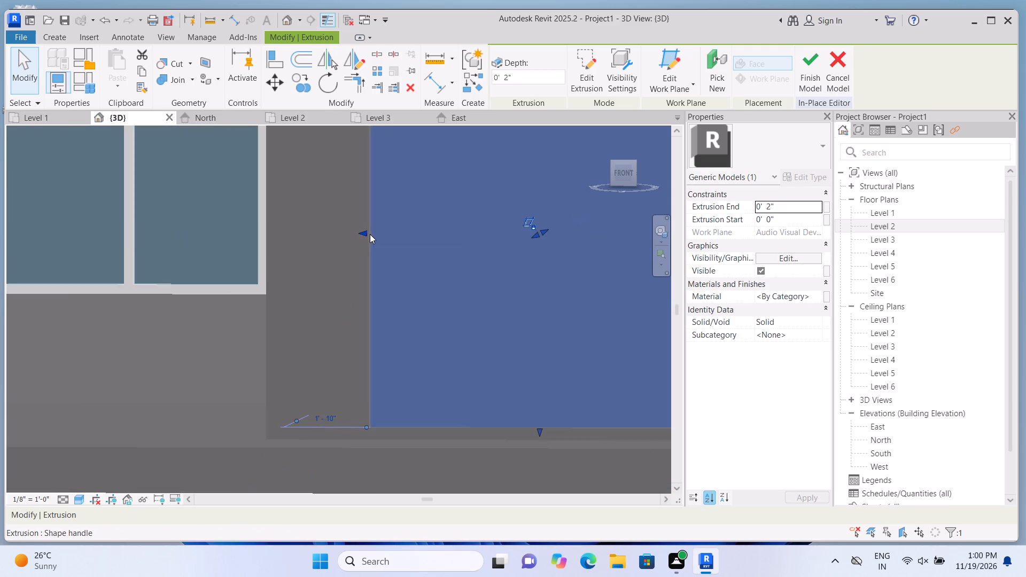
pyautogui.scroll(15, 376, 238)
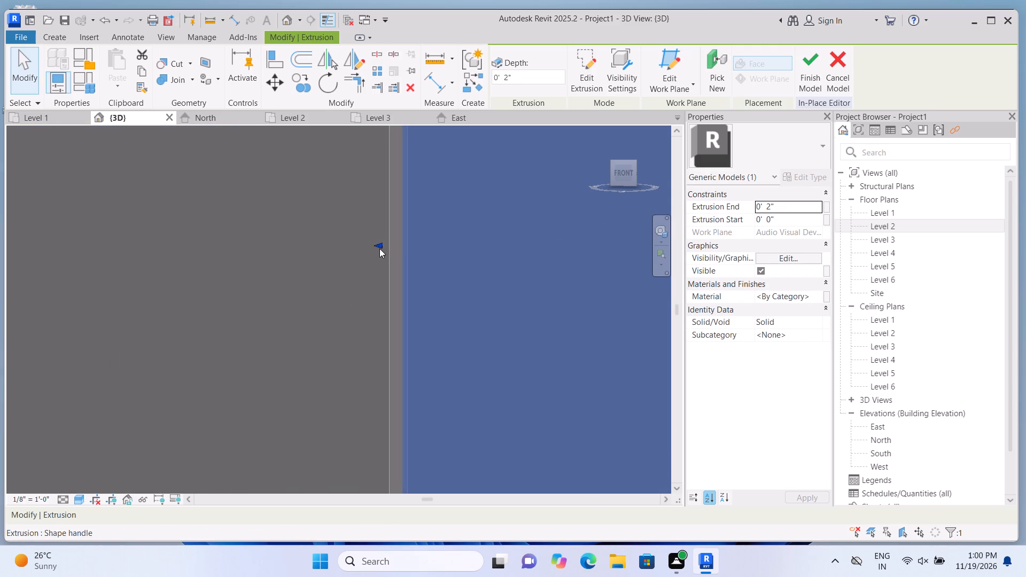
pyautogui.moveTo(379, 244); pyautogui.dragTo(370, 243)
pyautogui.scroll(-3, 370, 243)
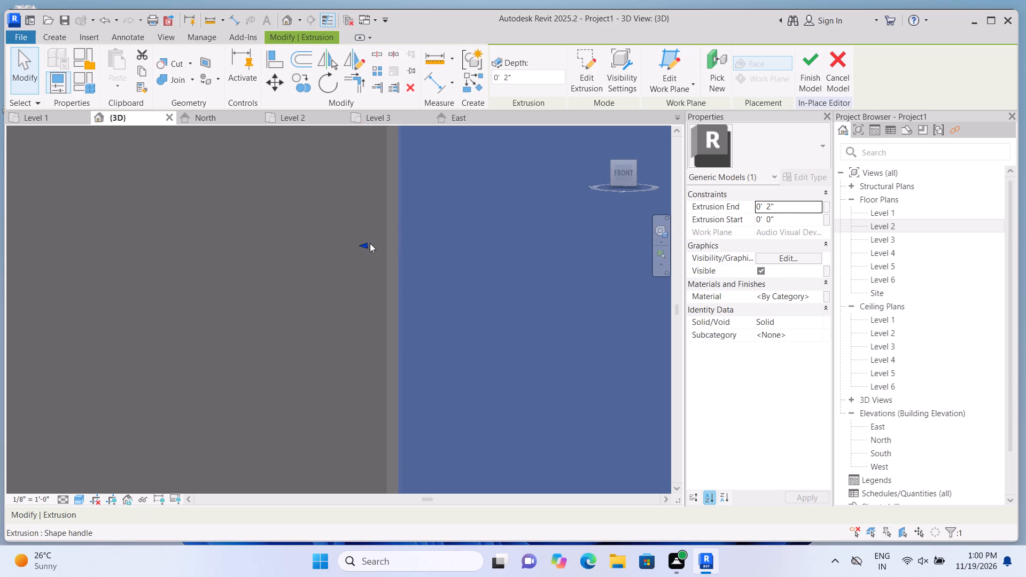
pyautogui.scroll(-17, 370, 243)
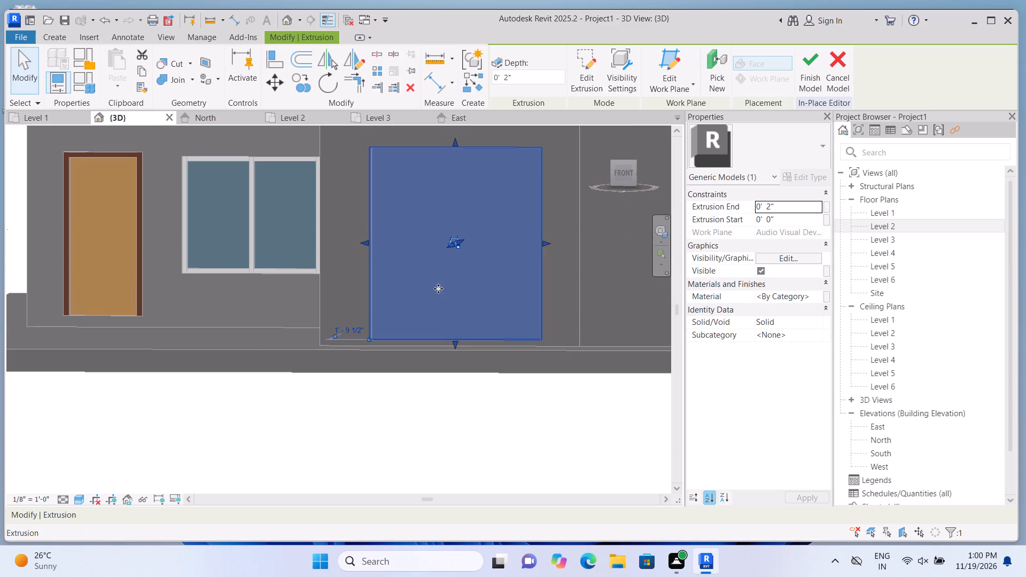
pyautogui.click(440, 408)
# Pull the solid extrusion's left edge inward to about 2'-0" from the neighbouring wall edge.
pyautogui.scroll(1, 488, 315)
pyautogui.click(459, 308)
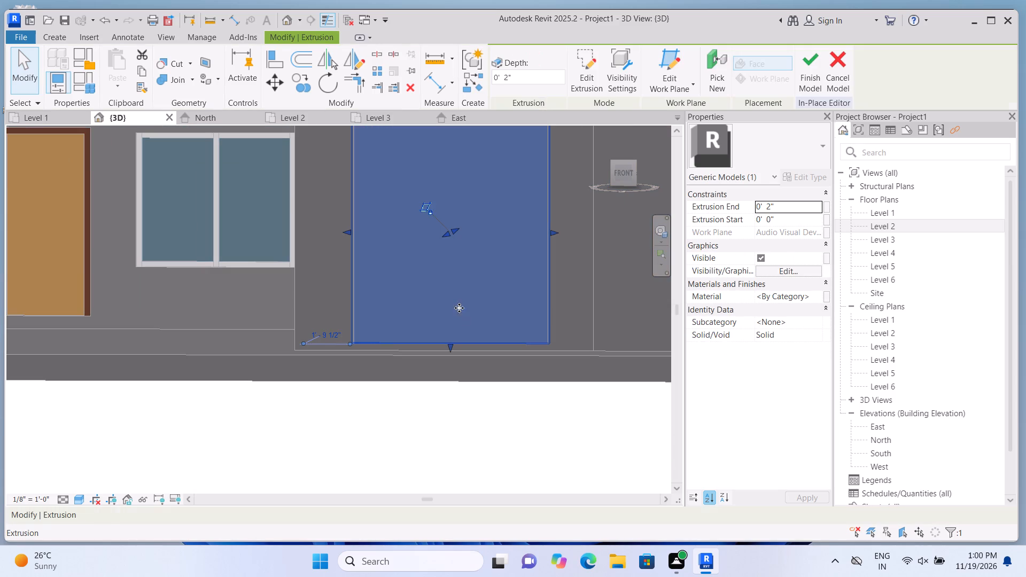
pyautogui.scroll(4, 467, 291)
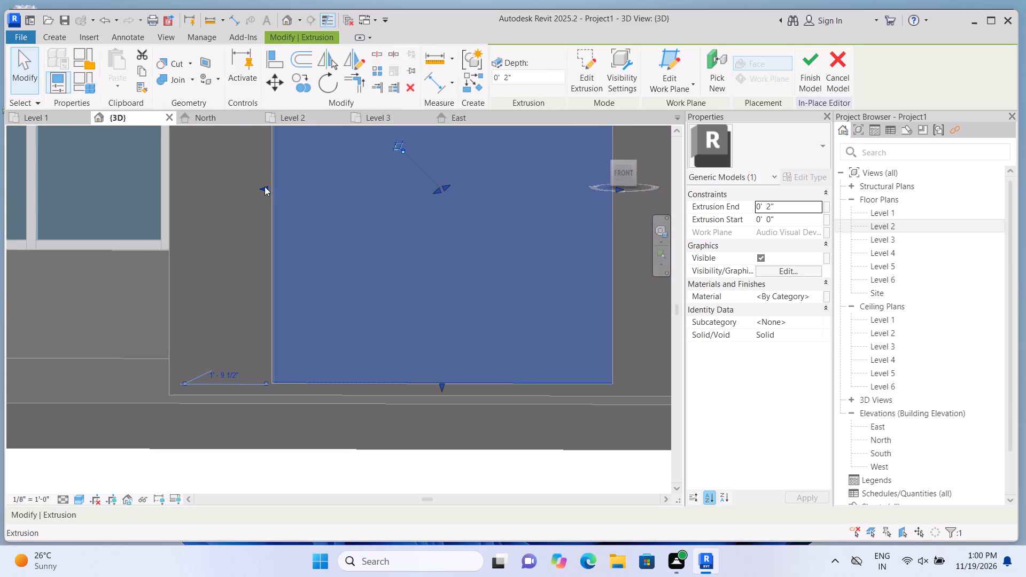
pyautogui.moveTo(265, 186); pyautogui.dragTo(280, 191)
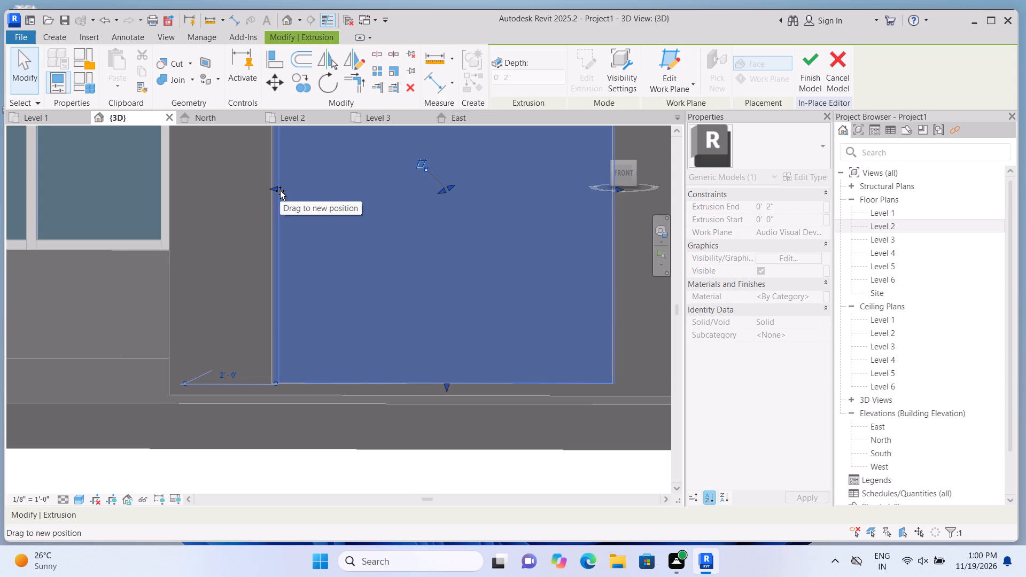
pyautogui.moveTo(280, 191); pyautogui.dragTo(279, 191)
pyautogui.click(348, 479)
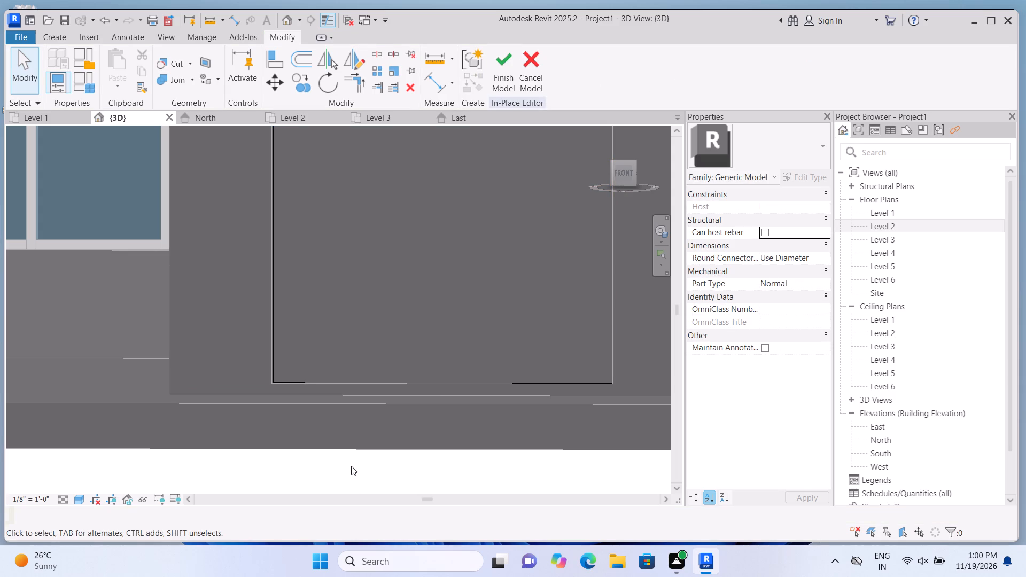
# Examine the whole front facade and the solid extrusion in the recess beneath the balcony frame.
pyautogui.scroll(-13, 351, 466)
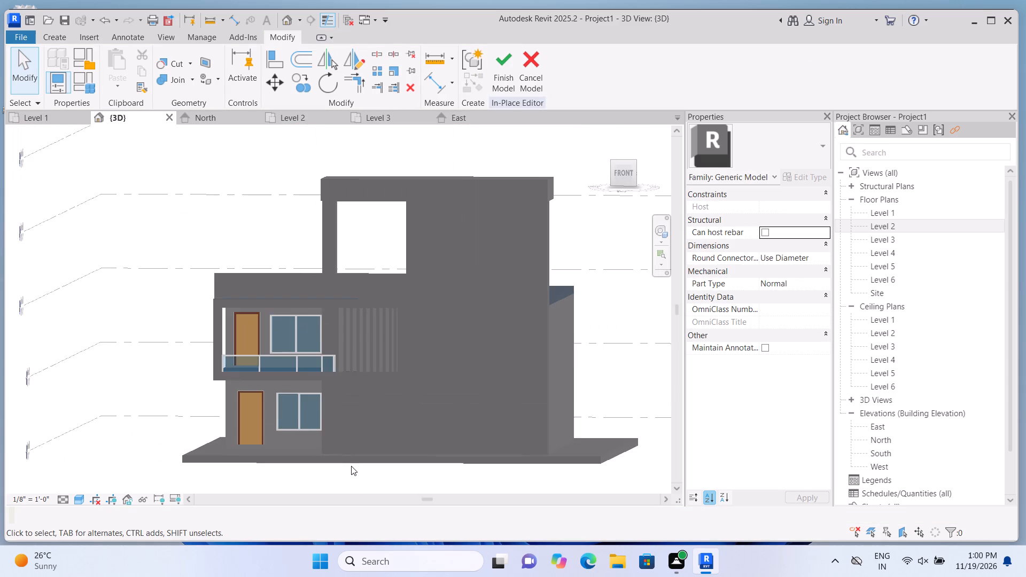
pyautogui.scroll(3, 498, 320)
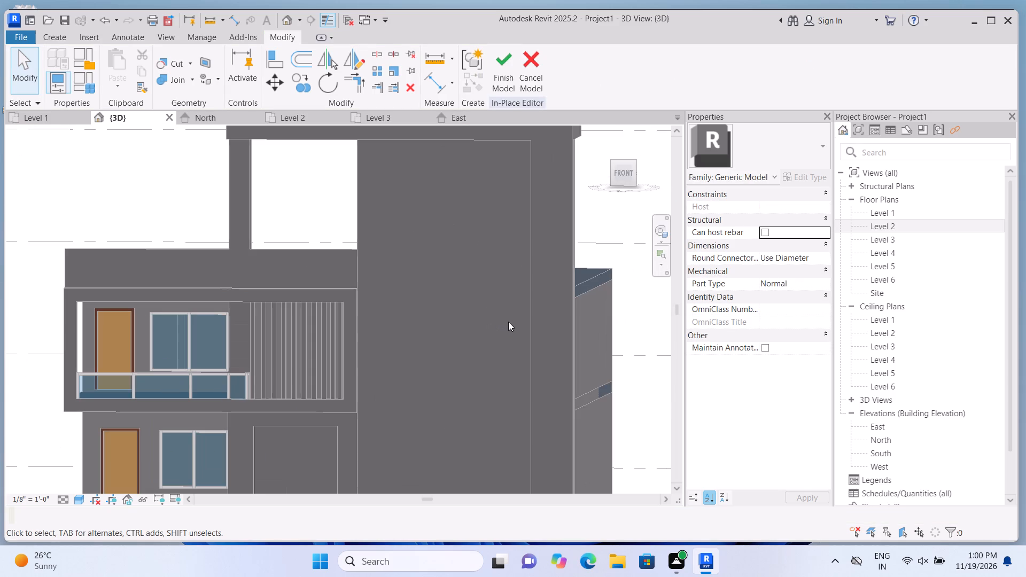
pyautogui.click(508, 322)
pyautogui.scroll(-5, 508, 299)
pyautogui.scroll(10, 281, 434)
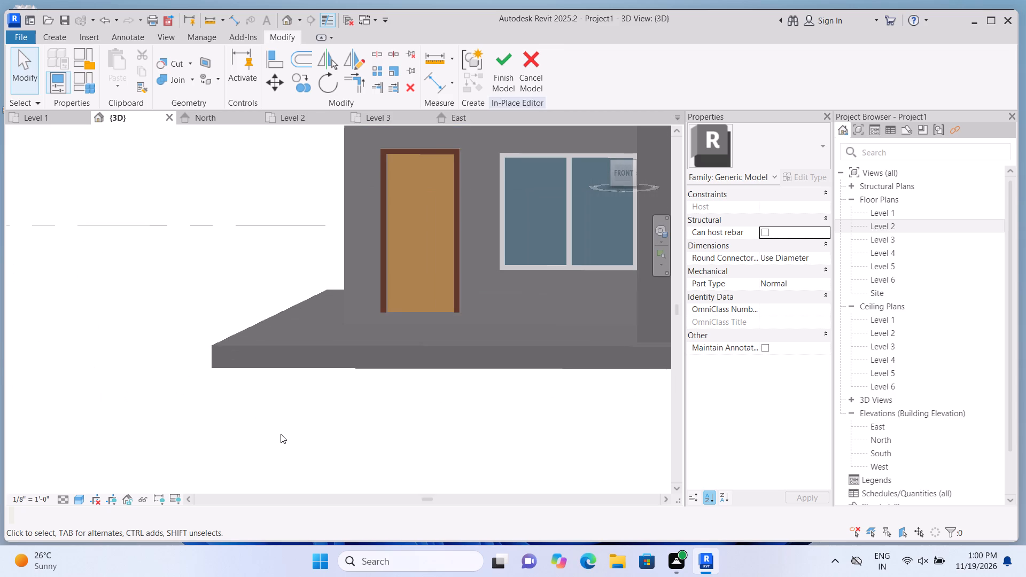
pyautogui.scroll(-9, 328, 357)
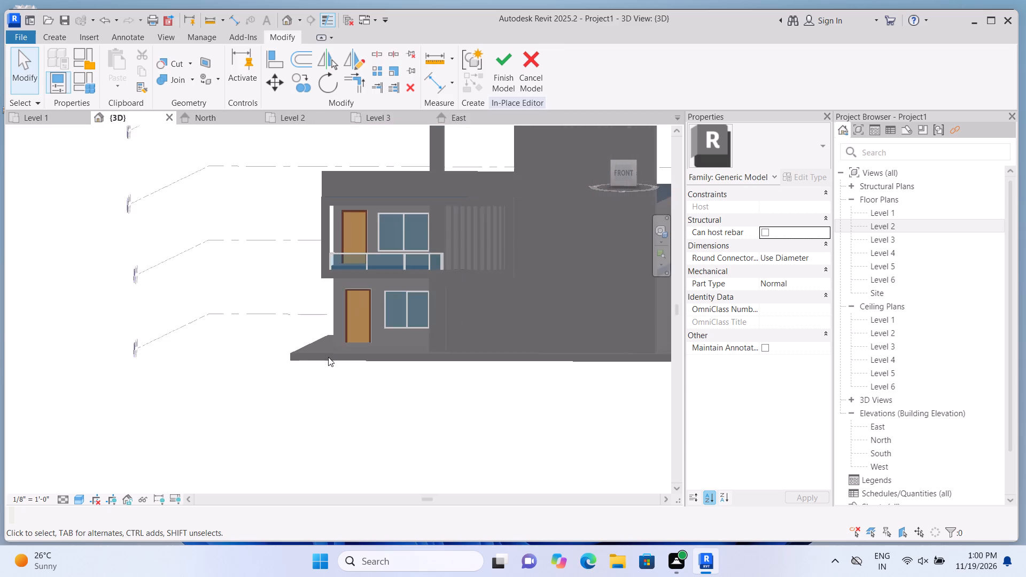
pyautogui.scroll(7, 452, 319)
pyautogui.click(453, 316)
pyautogui.scroll(1, 447, 372)
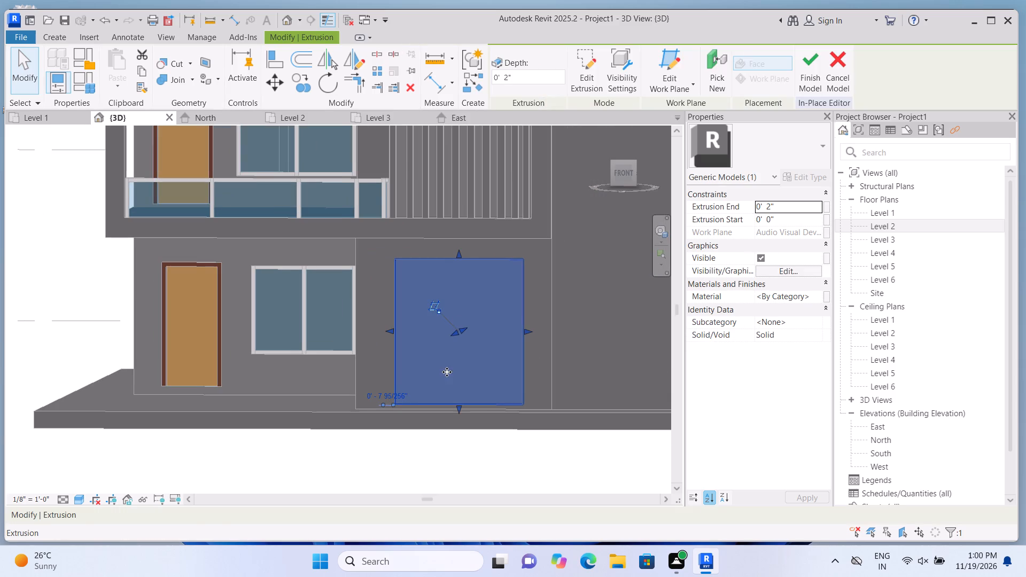
pyautogui.click(483, 462)
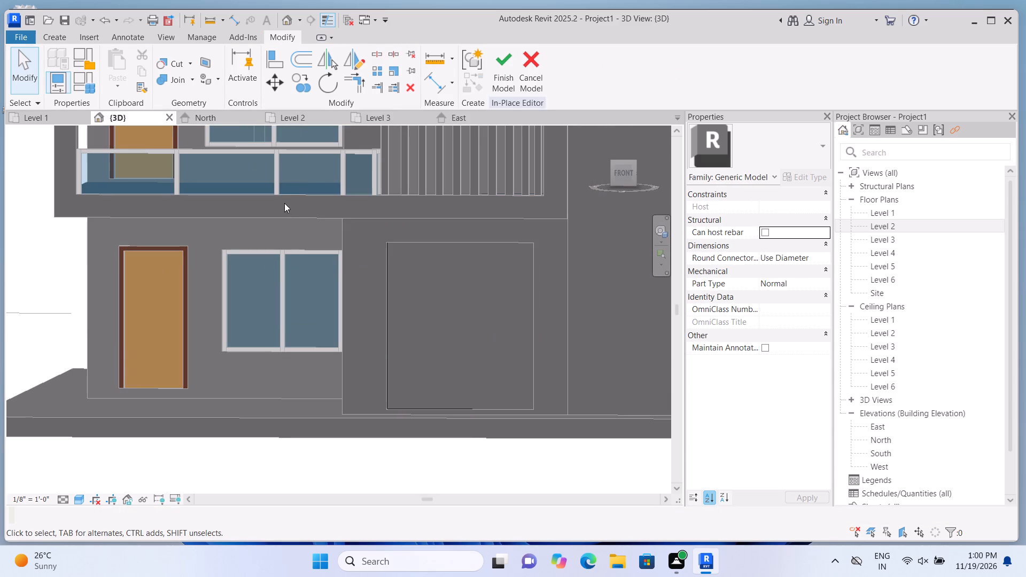
# Start a void extrusion and pick the front face of the solid extrusion beneath the balcony frame as its work plane.
pyautogui.click(60, 40)
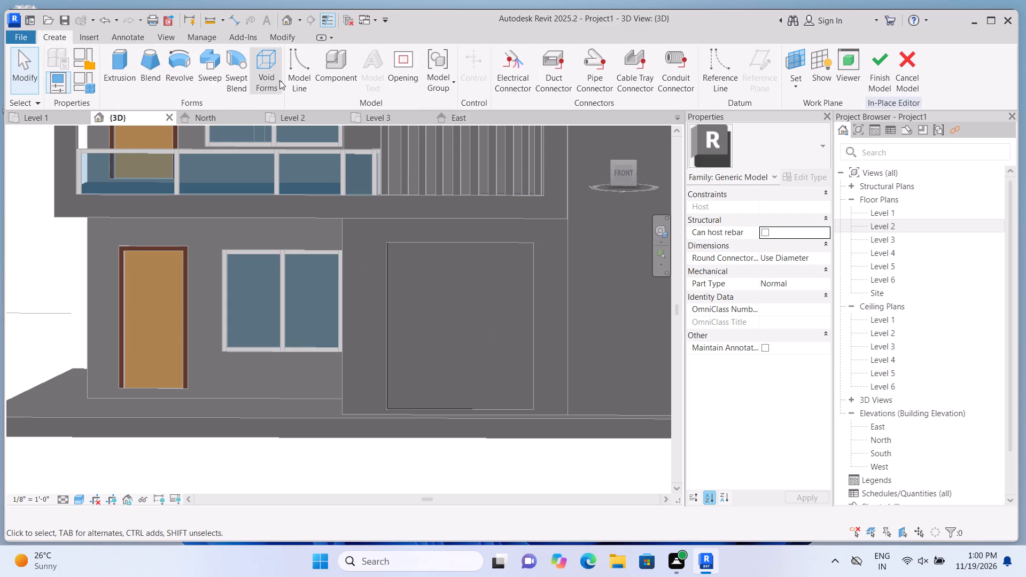
pyautogui.click(279, 80)
pyautogui.click(281, 107)
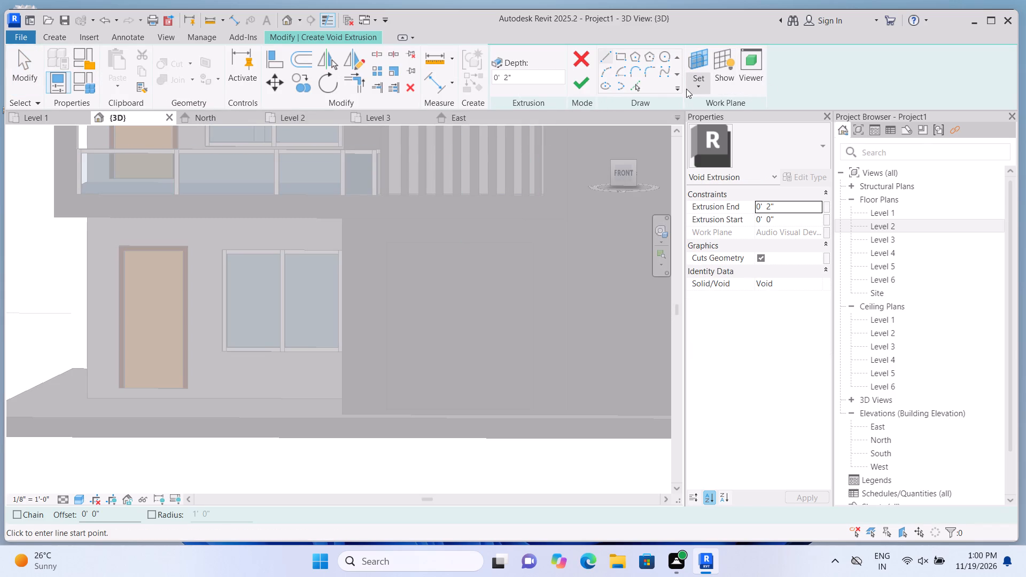
pyautogui.click(703, 84)
pyautogui.click(725, 132)
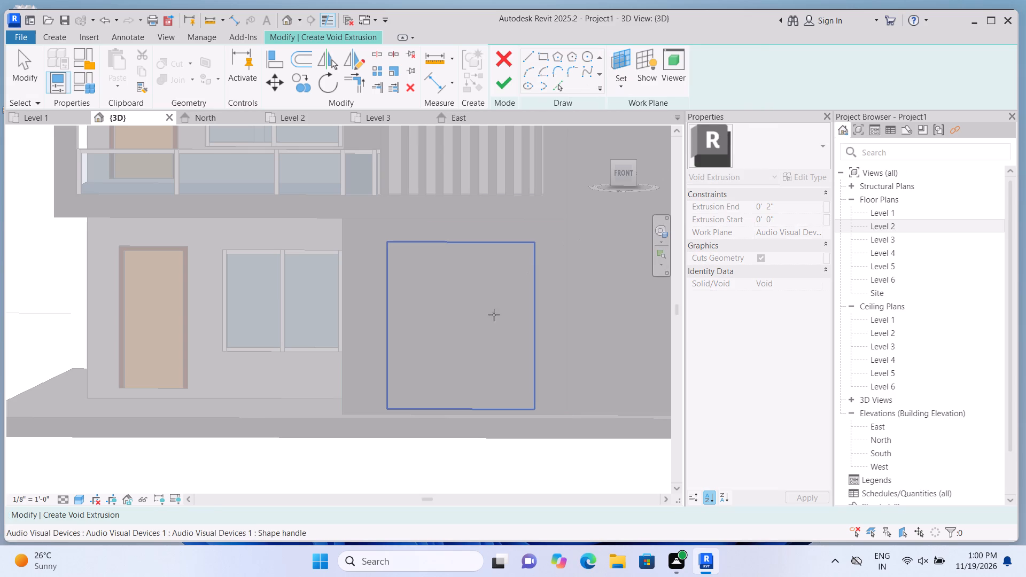
pyautogui.click(489, 319)
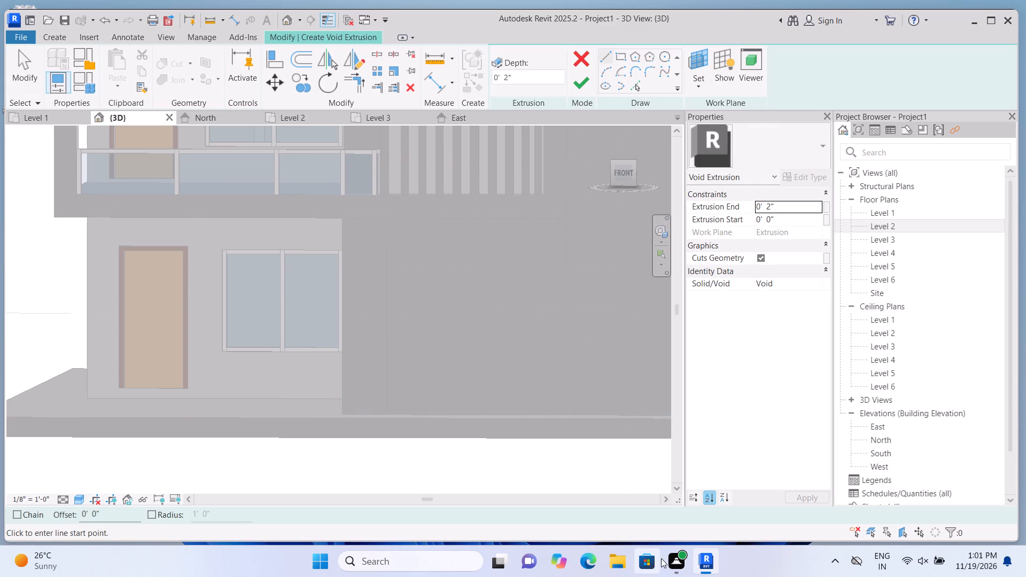
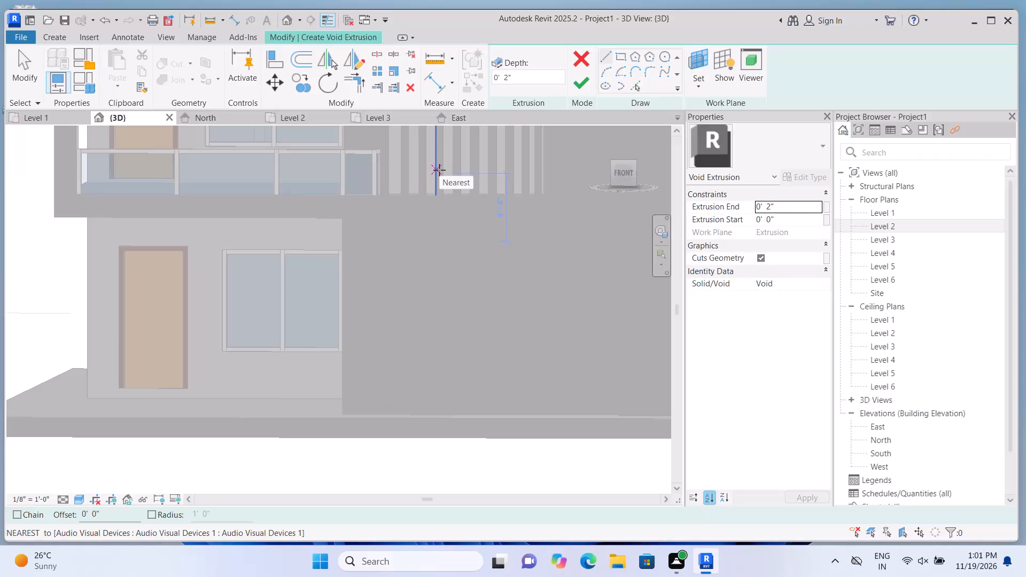
# Sketch a full-height rectangular strip about 3" wide by 8'-6" tall near the panel's left edge and finish the 2" void extrusion.
pyautogui.click(627, 57)
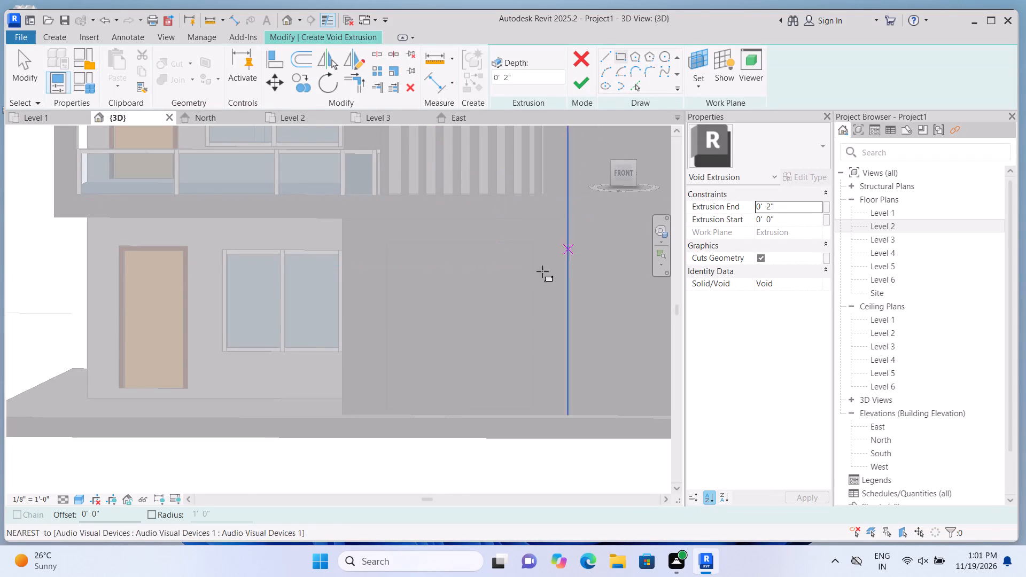
pyautogui.scroll(3, 402, 249)
pyautogui.click(390, 240)
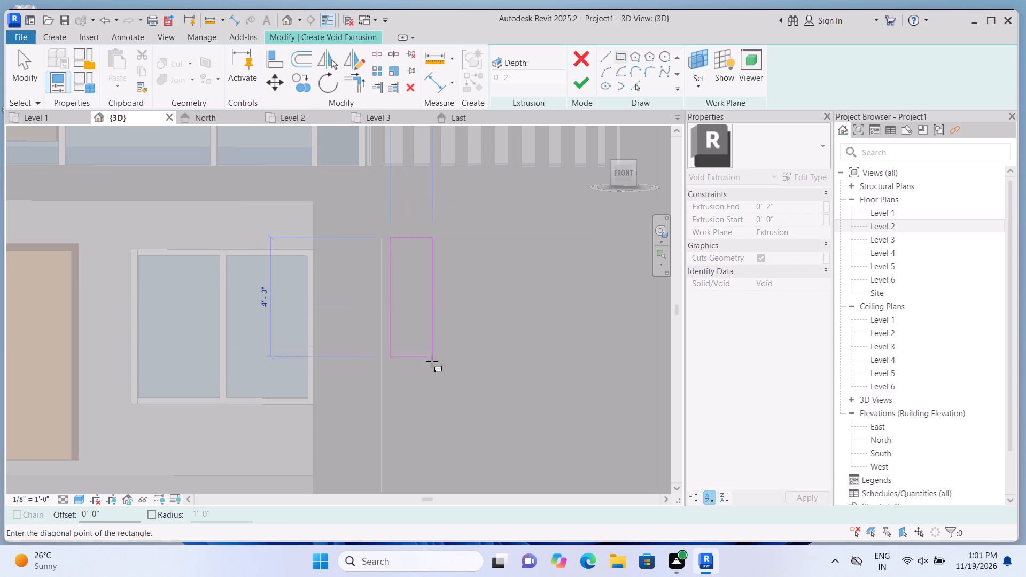
pyautogui.scroll(-4, 414, 293)
pyautogui.scroll(1, 439, 397)
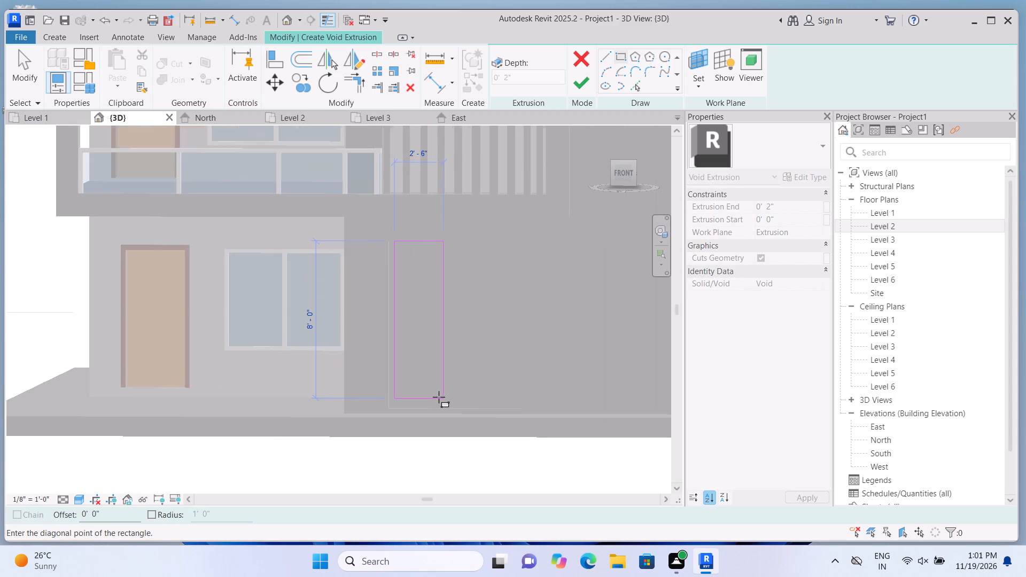
pyautogui.scroll(2, 439, 397)
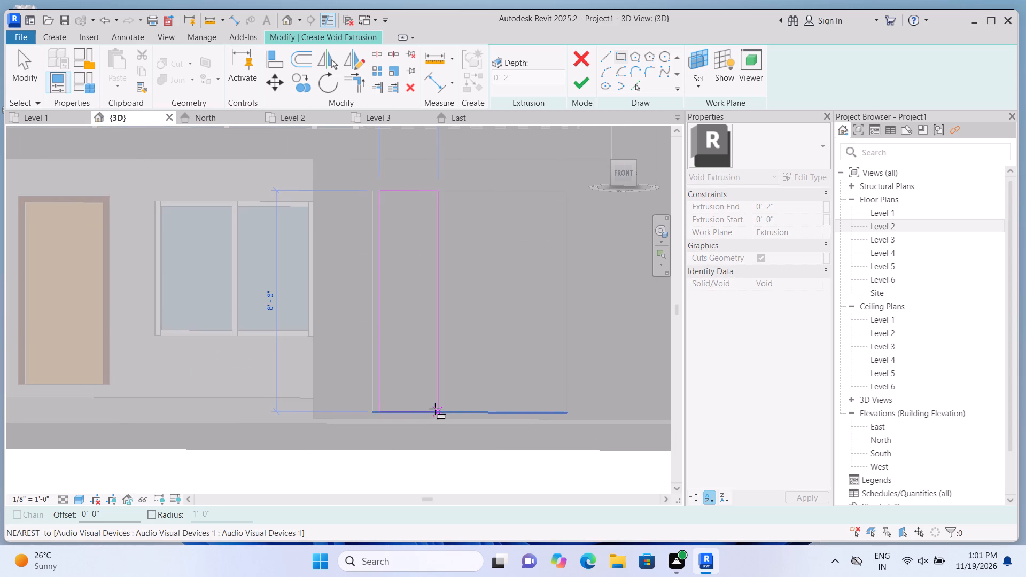
pyautogui.click(387, 410)
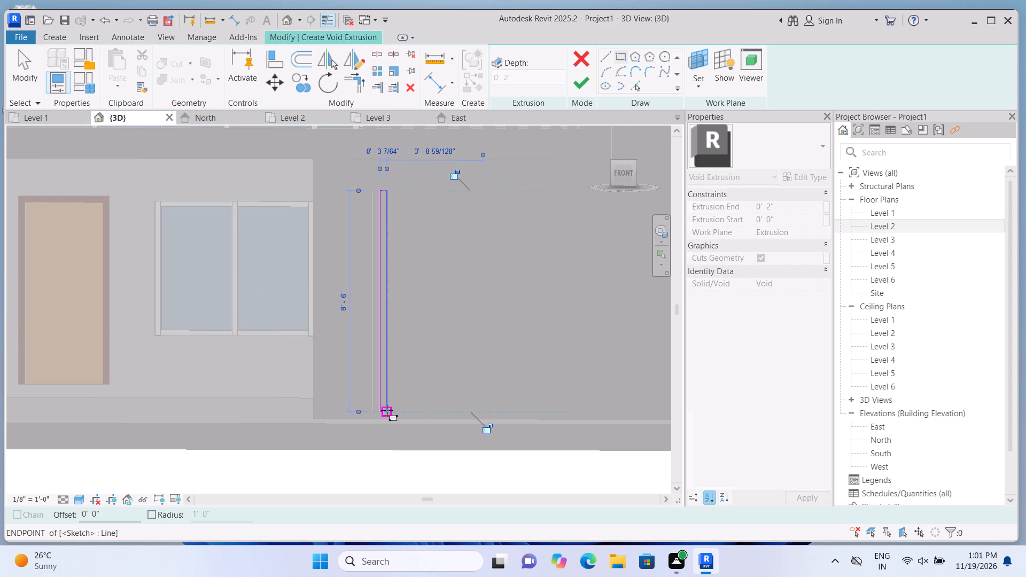
pyautogui.click(578, 81)
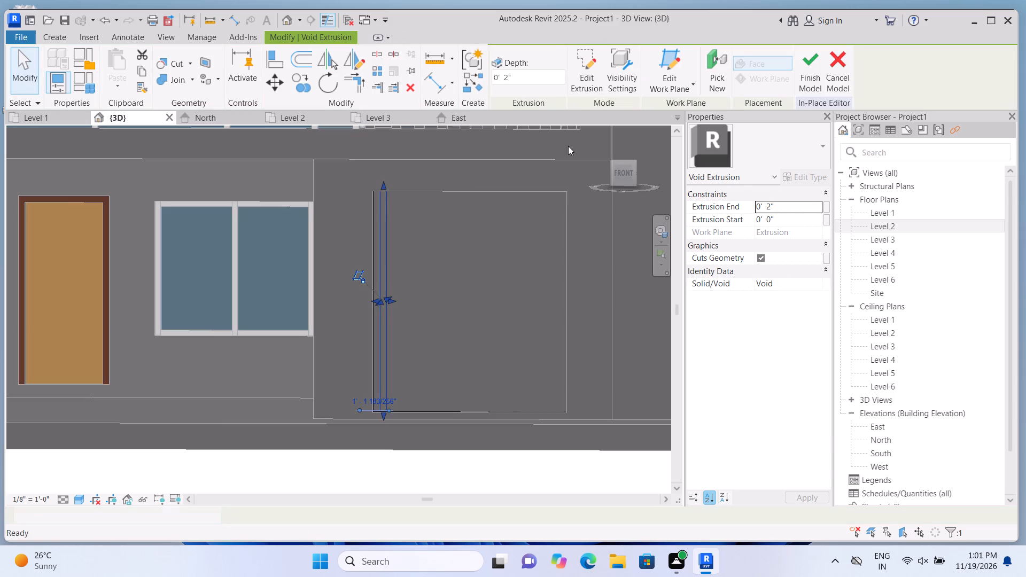
pyautogui.click(539, 479)
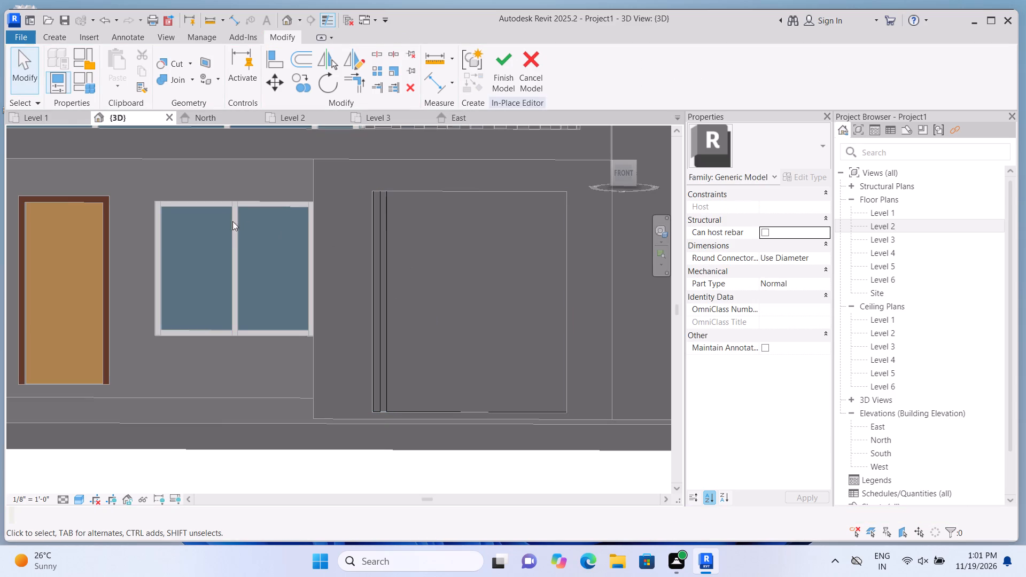
# Start another void extrusion on the panel's front face and sketch a strip about 3" wide by 8'-6" tall beside the first groove.
pyautogui.click(60, 37)
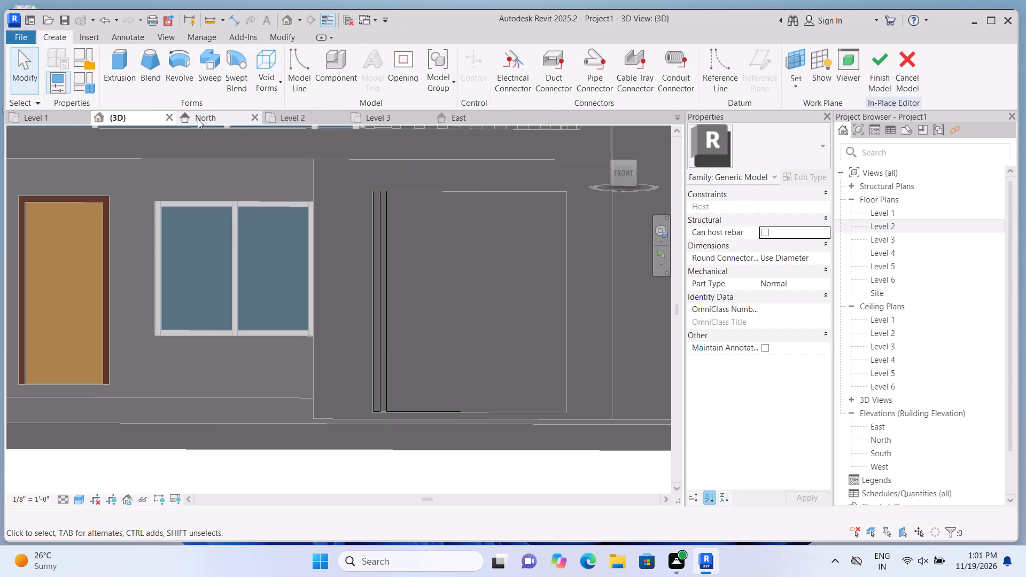
pyautogui.click(275, 80)
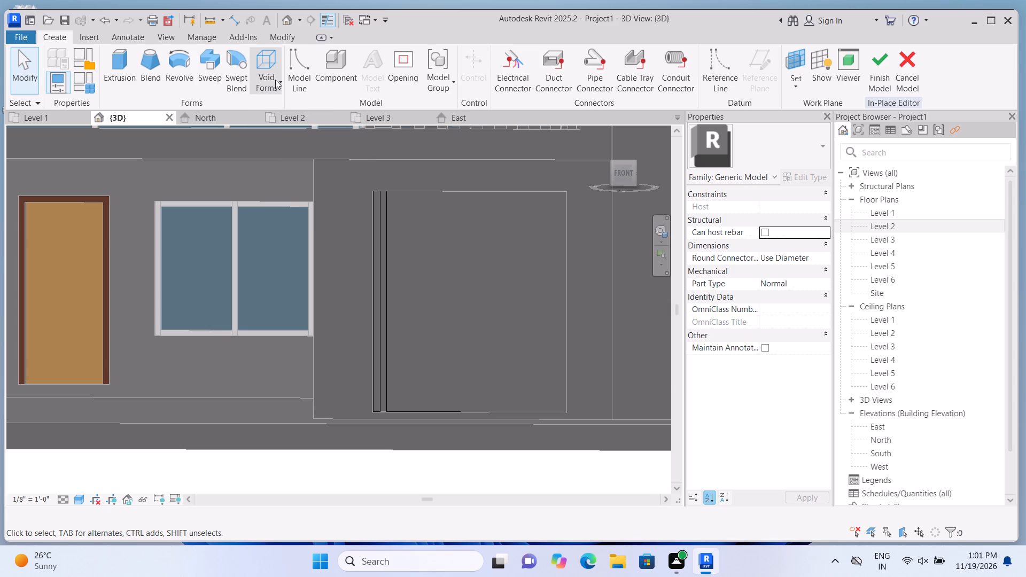
pyautogui.click(277, 102)
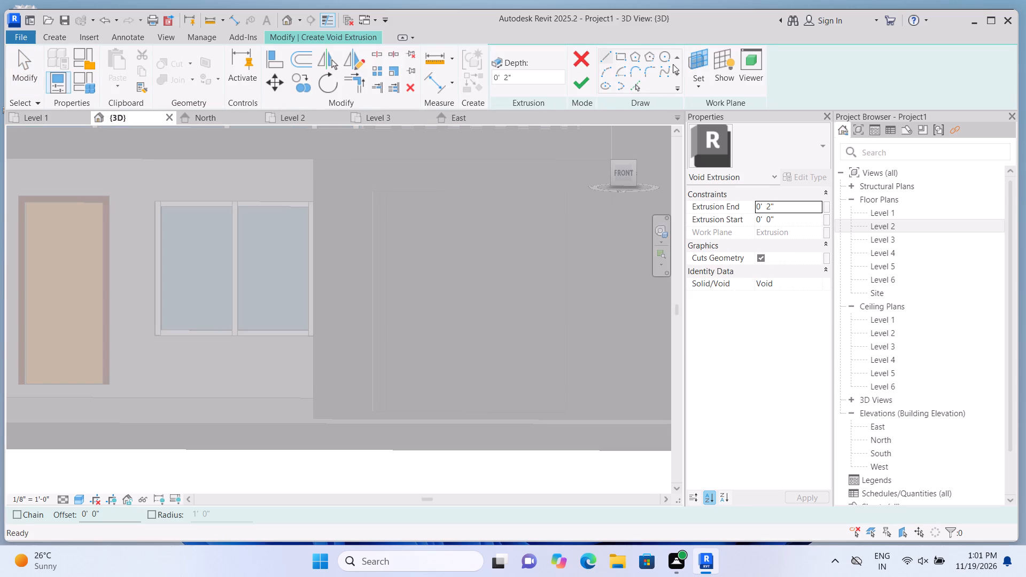
pyautogui.click(697, 81)
pyautogui.click(711, 127)
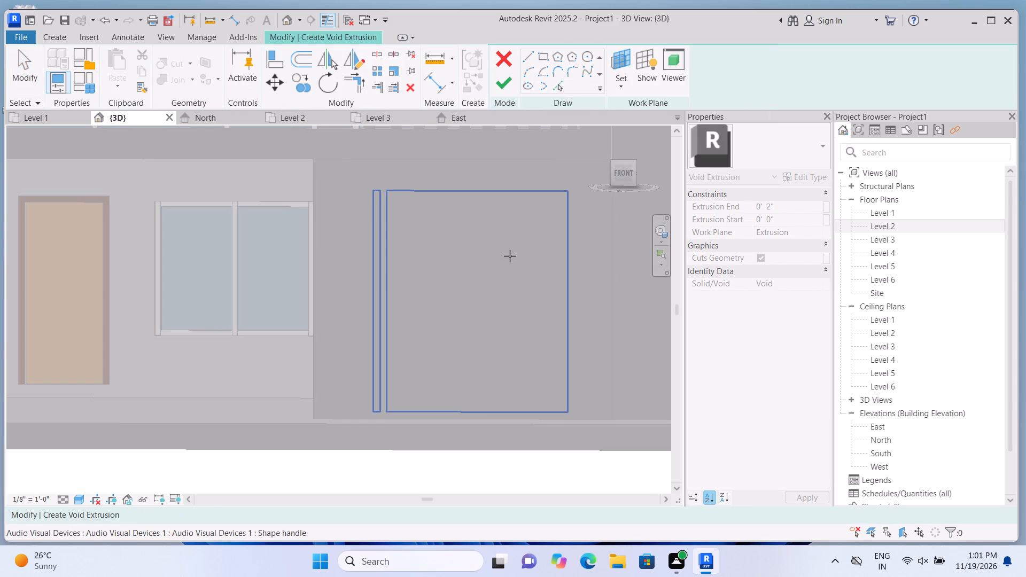
pyautogui.click(526, 248)
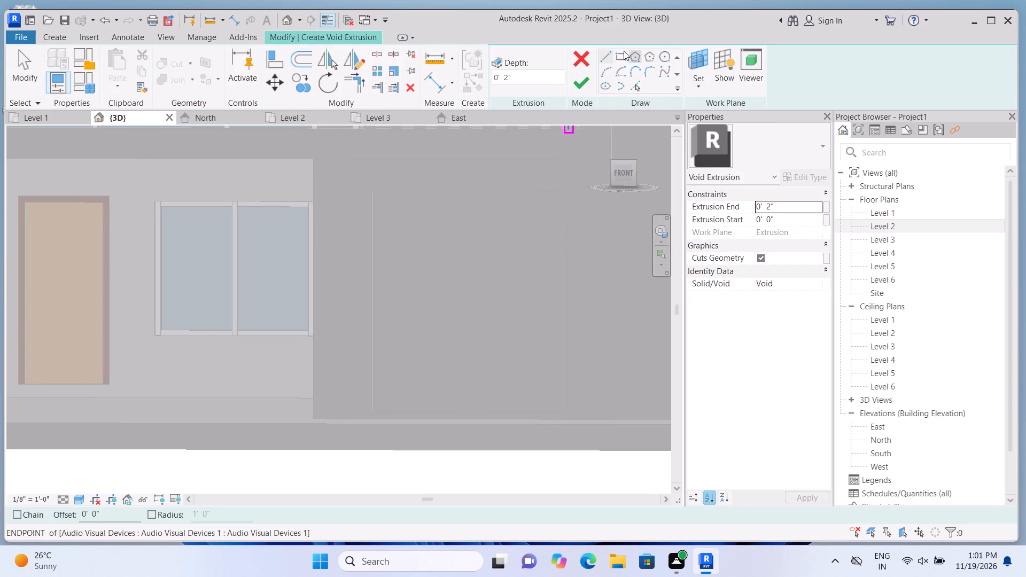
pyautogui.click(618, 56)
pyautogui.scroll(2, 416, 235)
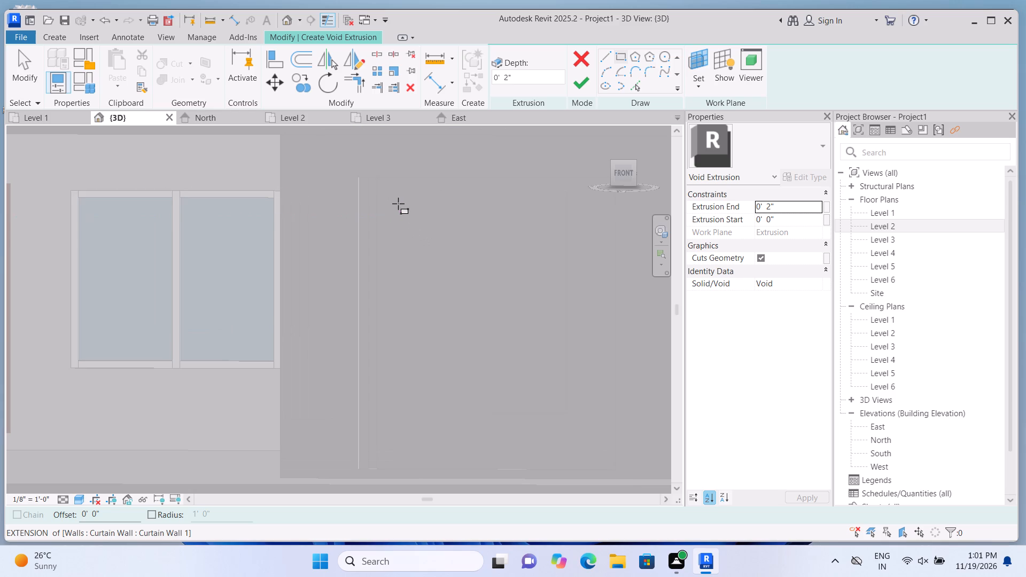
pyautogui.click(385, 177)
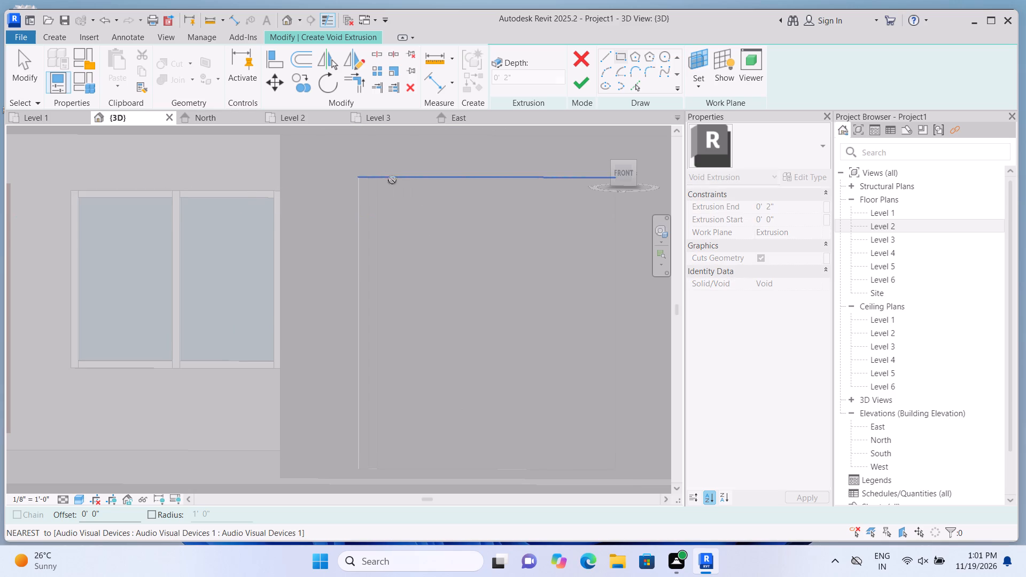
pyautogui.scroll(-3, 432, 316)
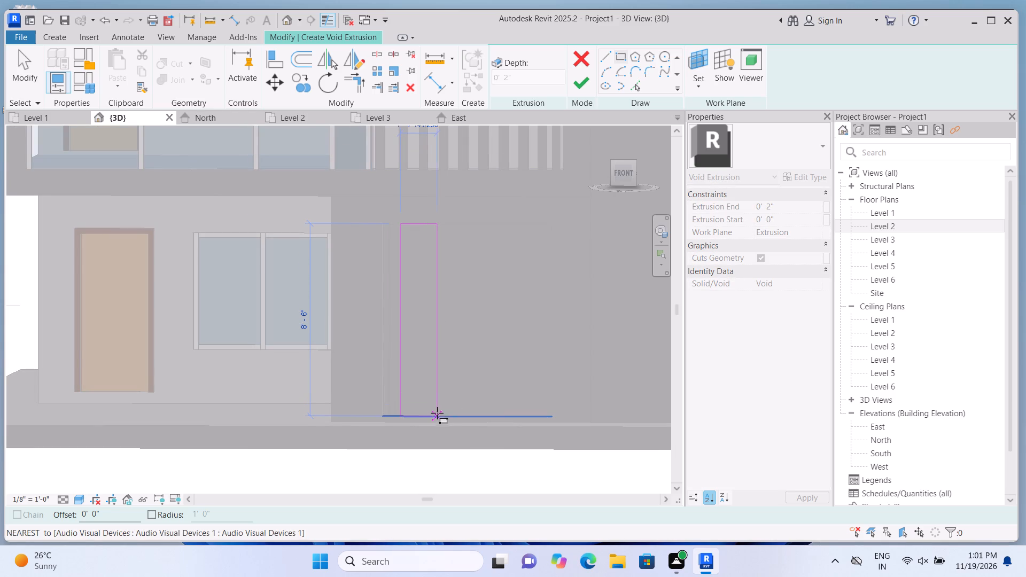
pyautogui.scroll(1, 438, 417)
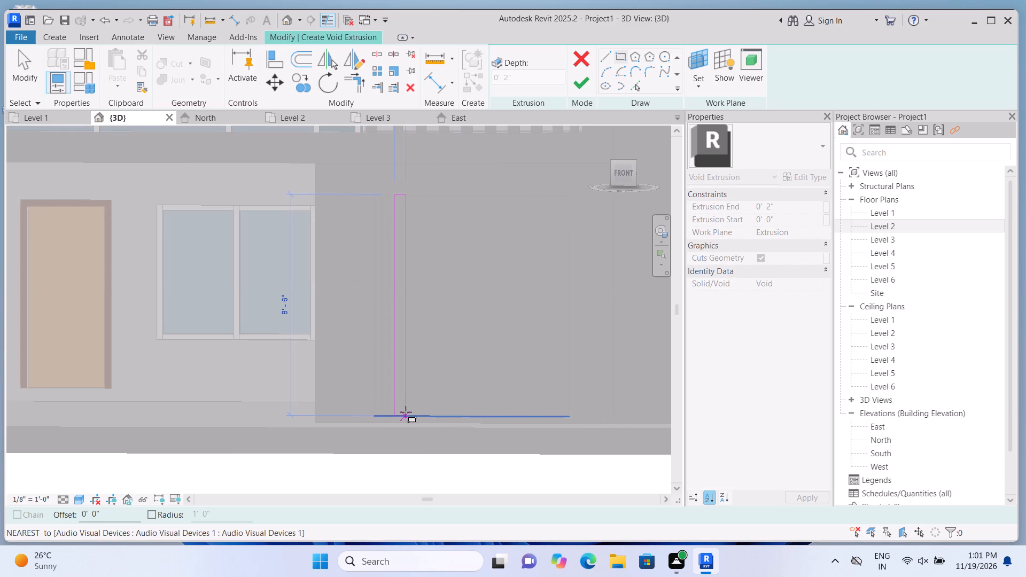
pyautogui.click(401, 412)
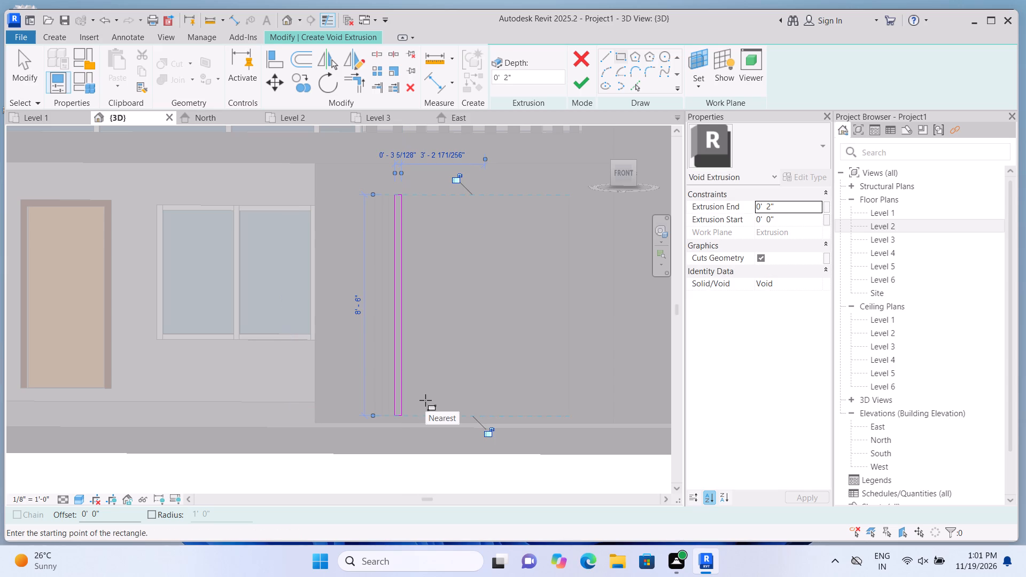
pyautogui.press('Escape')
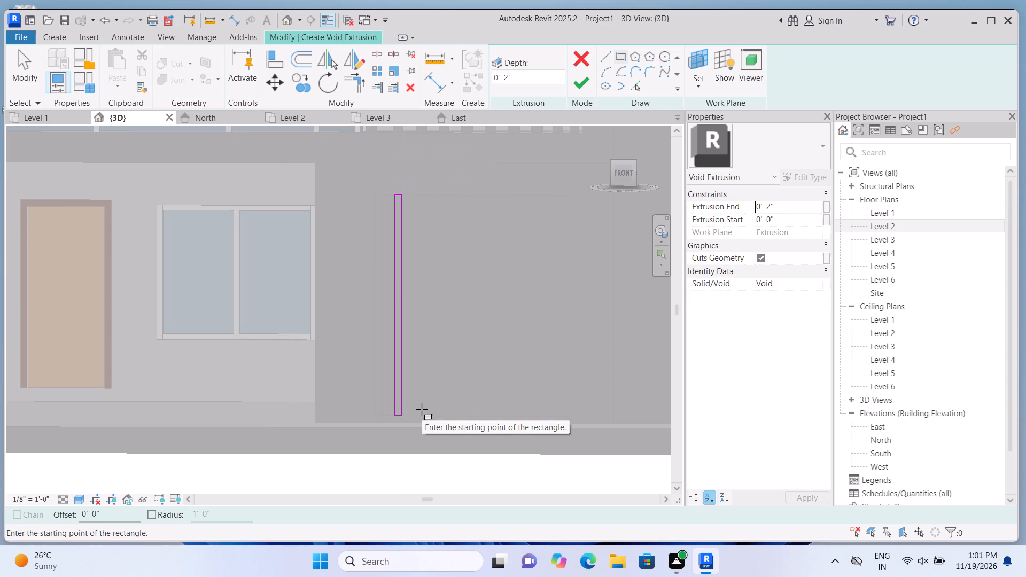
# Sketch four more narrow strips 8'-6" tall, evenly spaced to the right of the first strip, from the panel's top edge to its bottom edge.
pyautogui.click(408, 198)
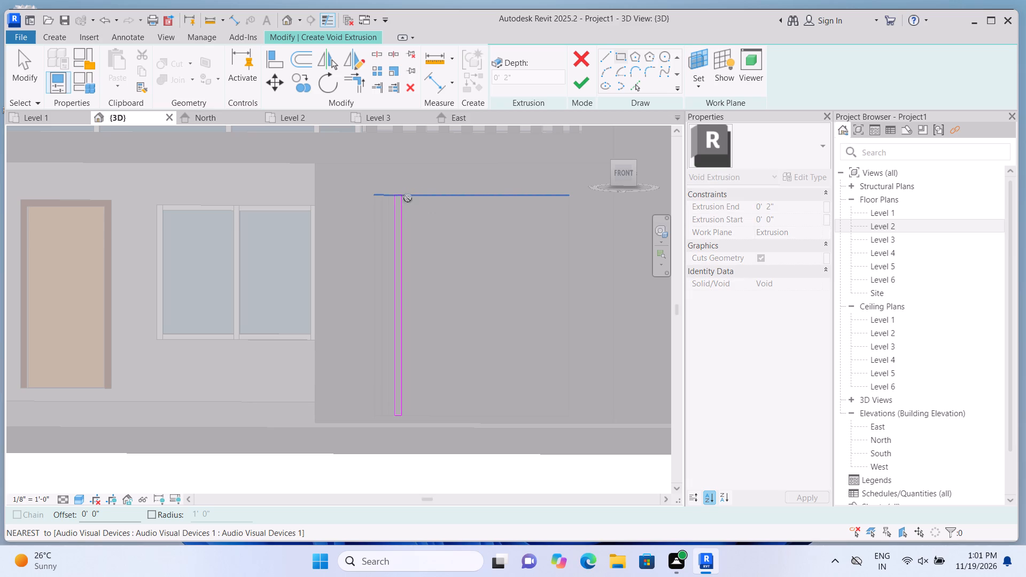
pyautogui.scroll(-2, 467, 300)
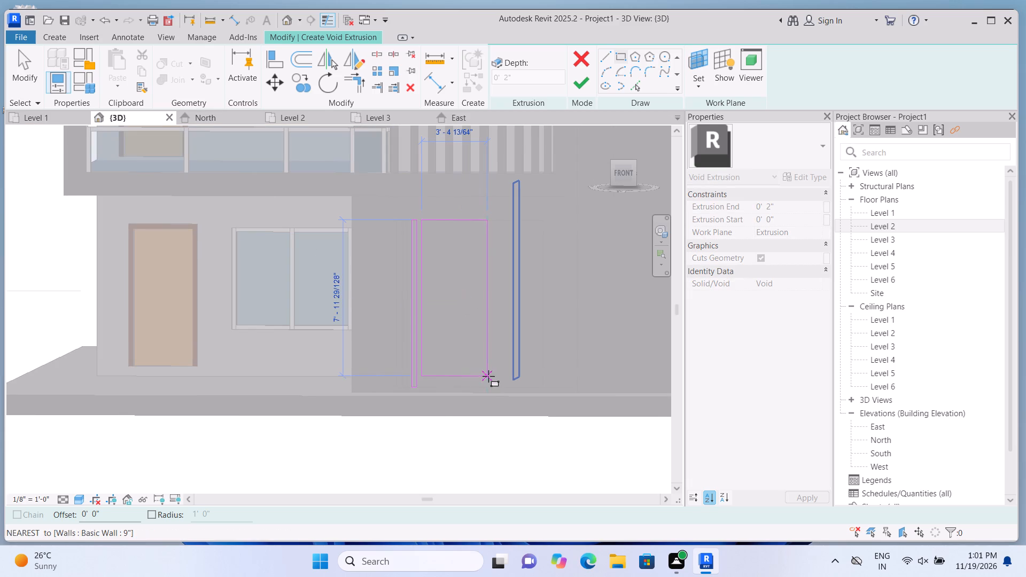
pyautogui.scroll(3, 481, 396)
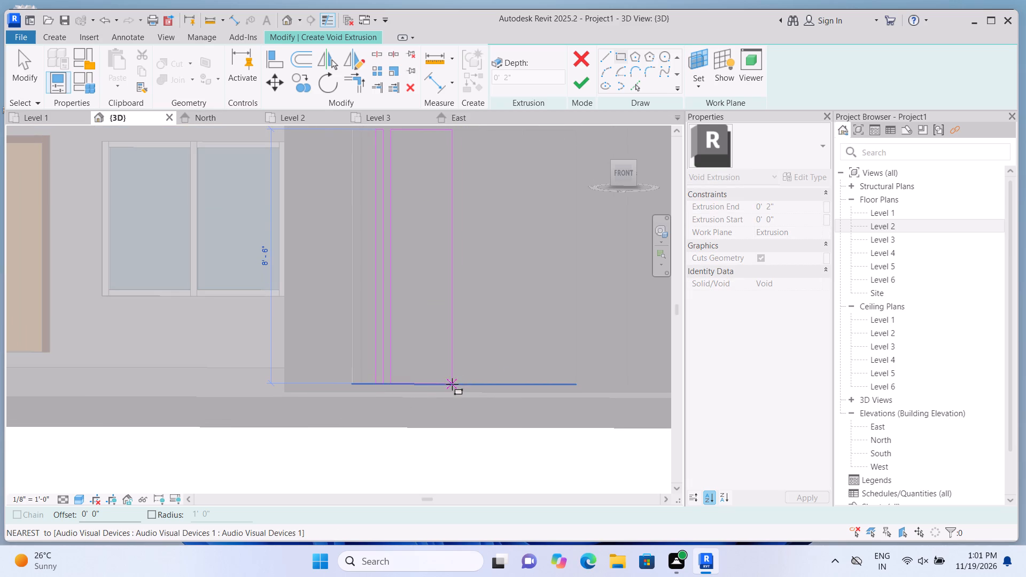
pyautogui.click(399, 382)
pyautogui.press('Escape')
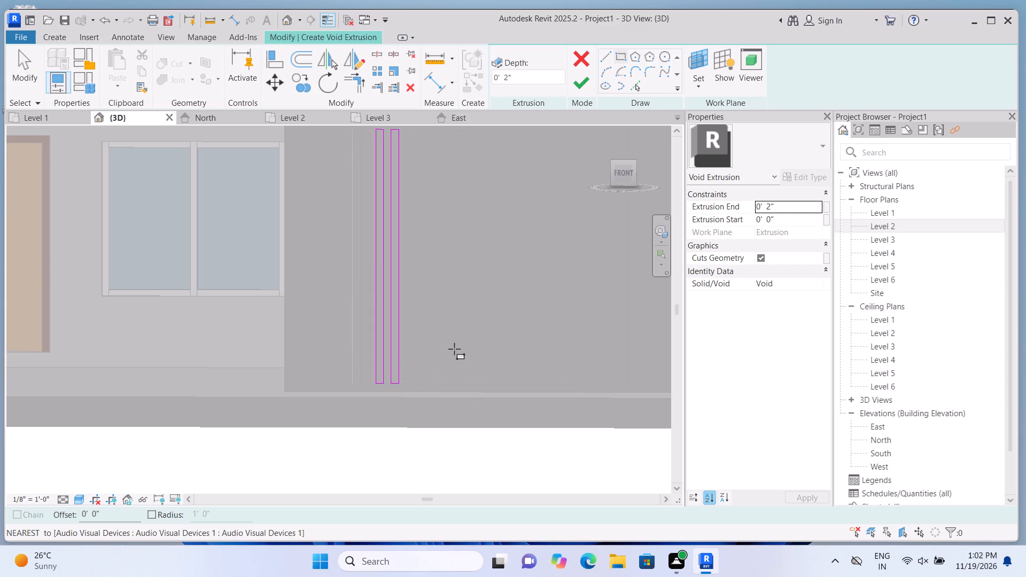
pyautogui.moveTo(454, 349); pyautogui.dragTo(469, 386, button='middle')
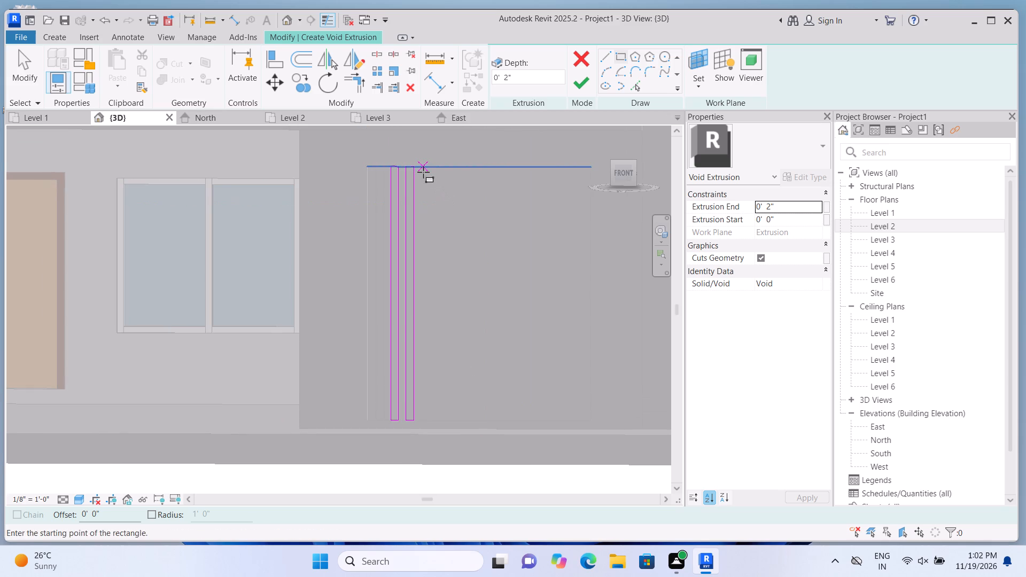
pyautogui.click(422, 169)
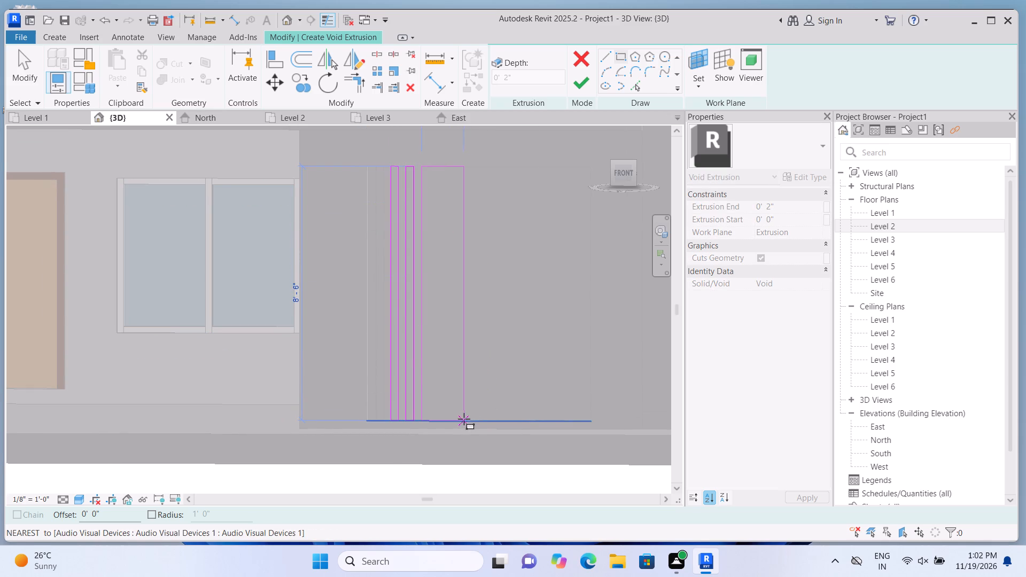
pyautogui.click(429, 417)
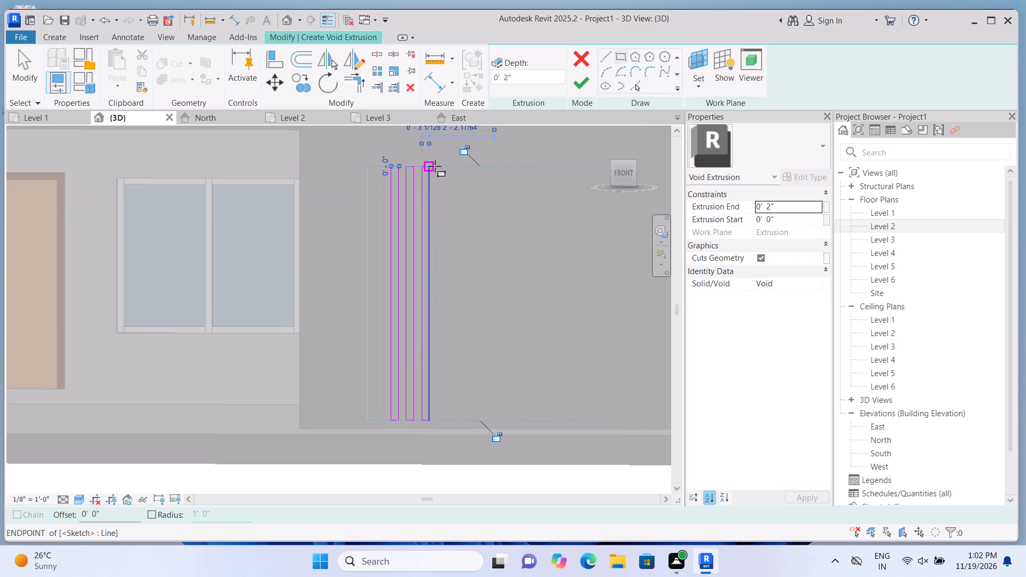
pyautogui.click(436, 169)
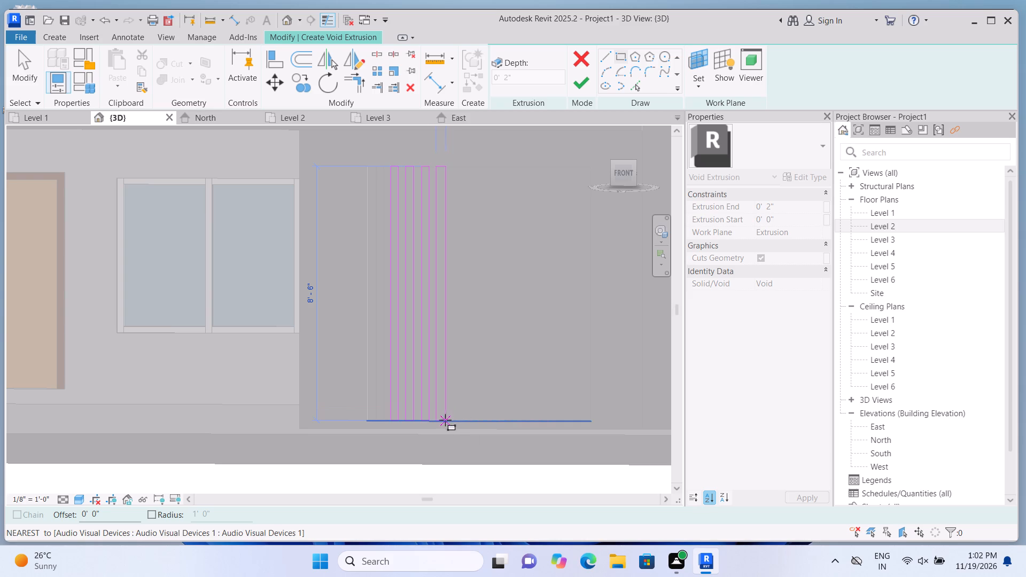
pyautogui.click(445, 420)
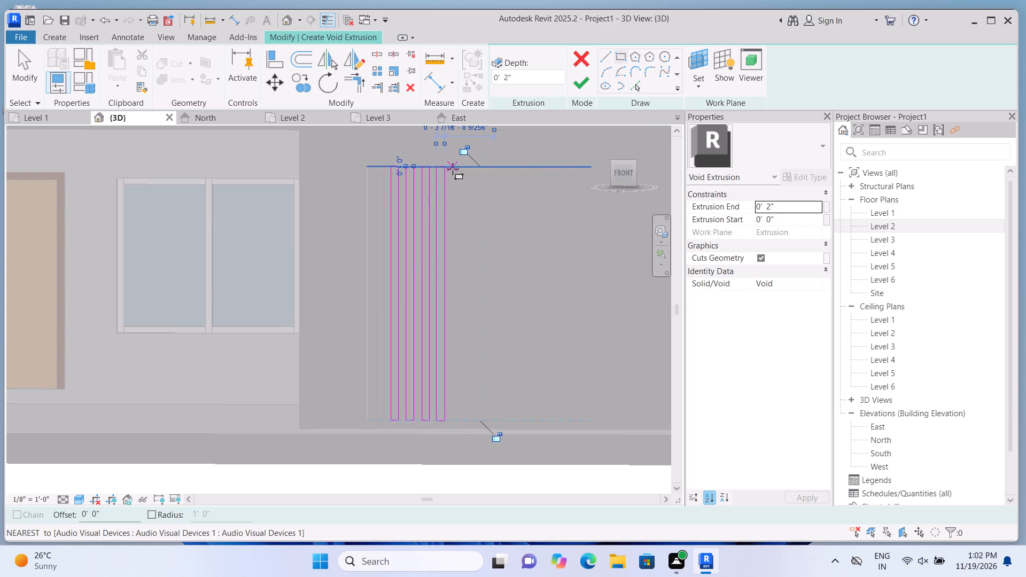
pyautogui.click(453, 169)
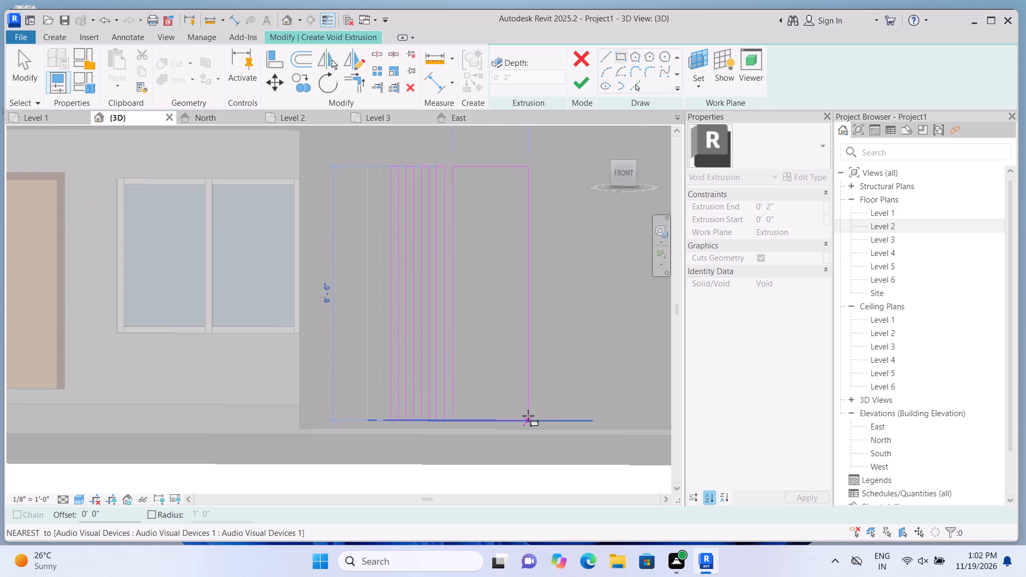
pyautogui.click(462, 419)
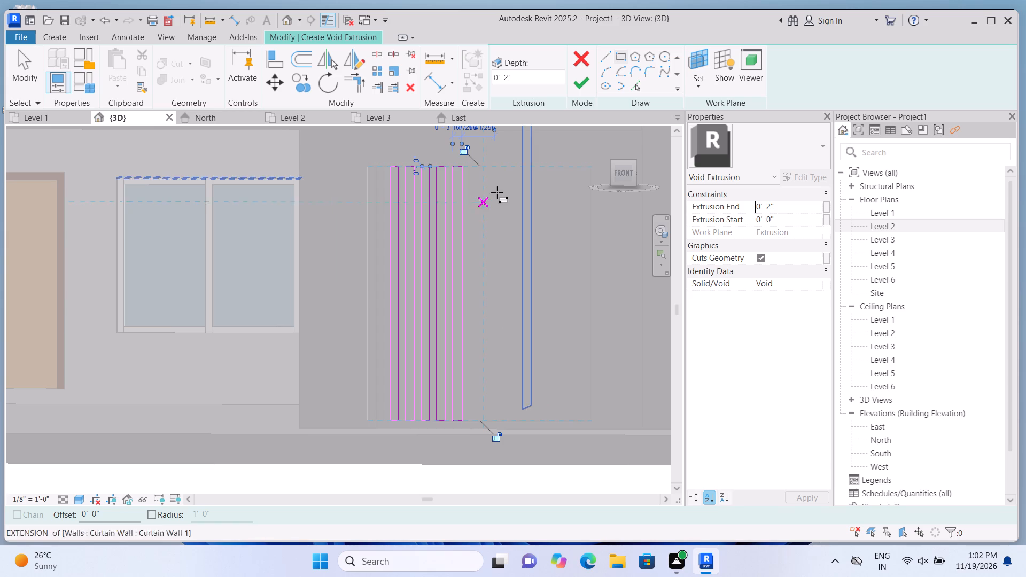
# Sketch two more spaced vertical strips 8'-6" tall to the right of the fifth one, continuing the row across the panel.
pyautogui.click(467, 166)
pyautogui.press('Escape')
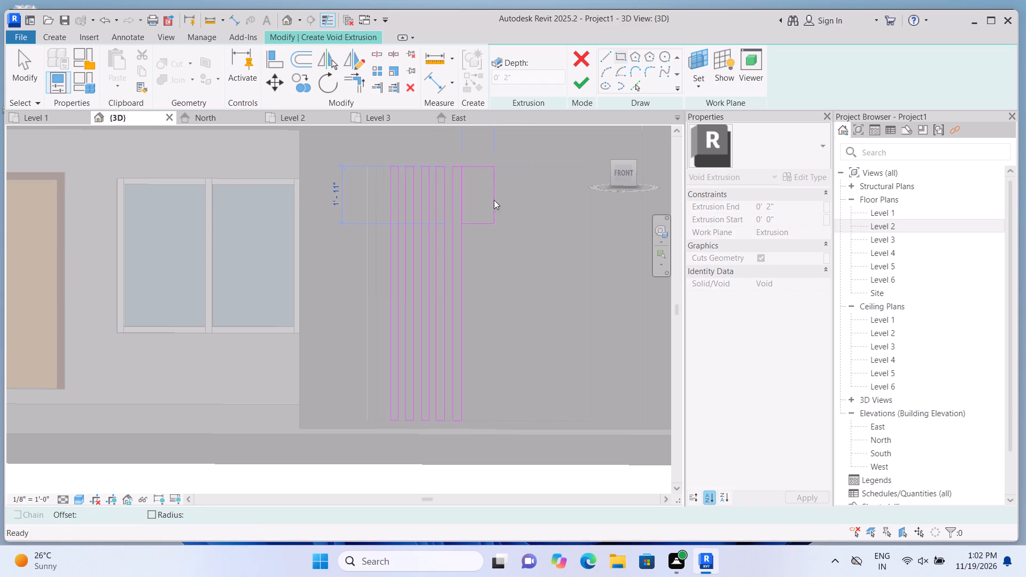
pyautogui.click(469, 166)
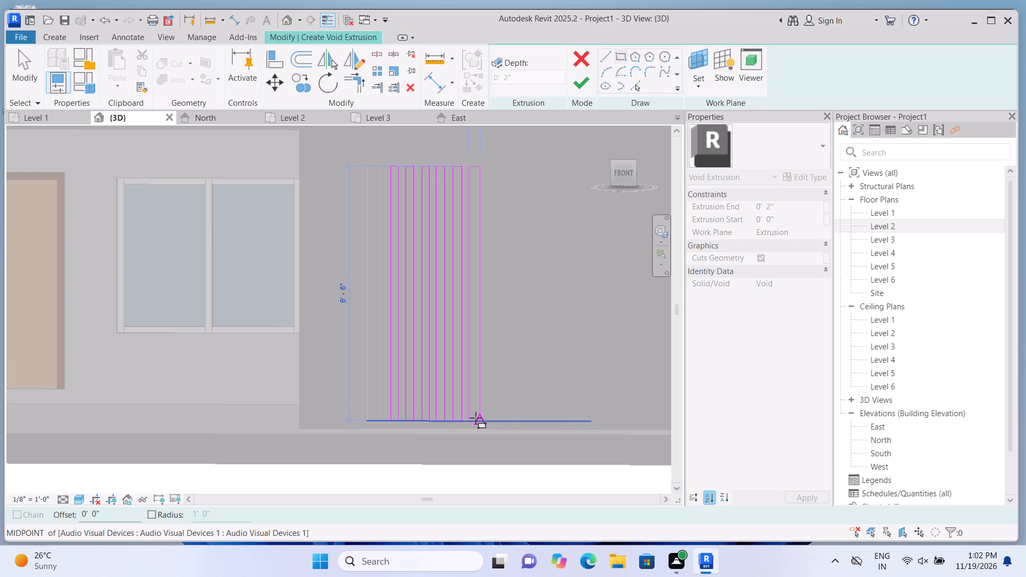
pyautogui.click(476, 417)
pyautogui.press('Escape')
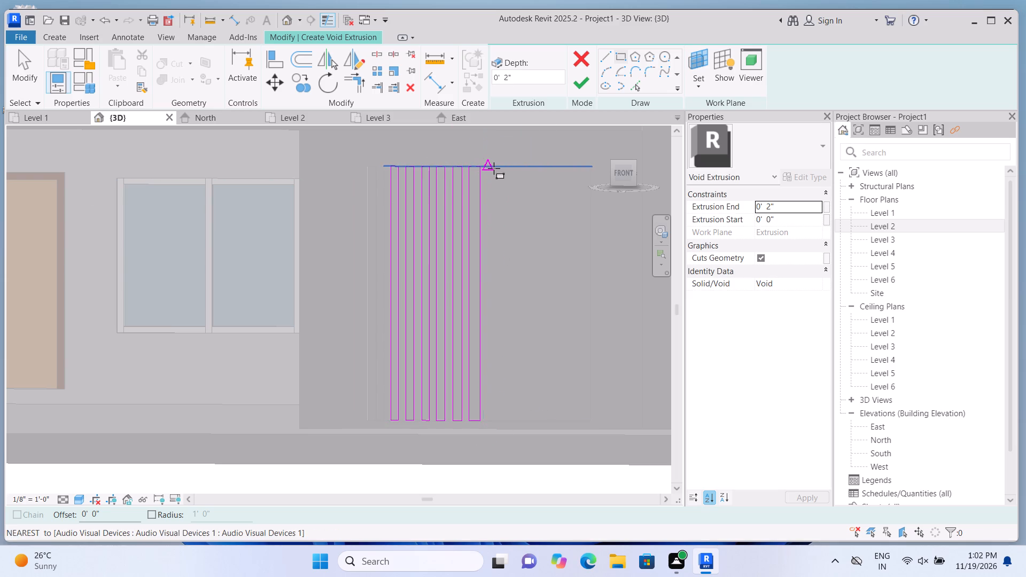
pyautogui.click(490, 169)
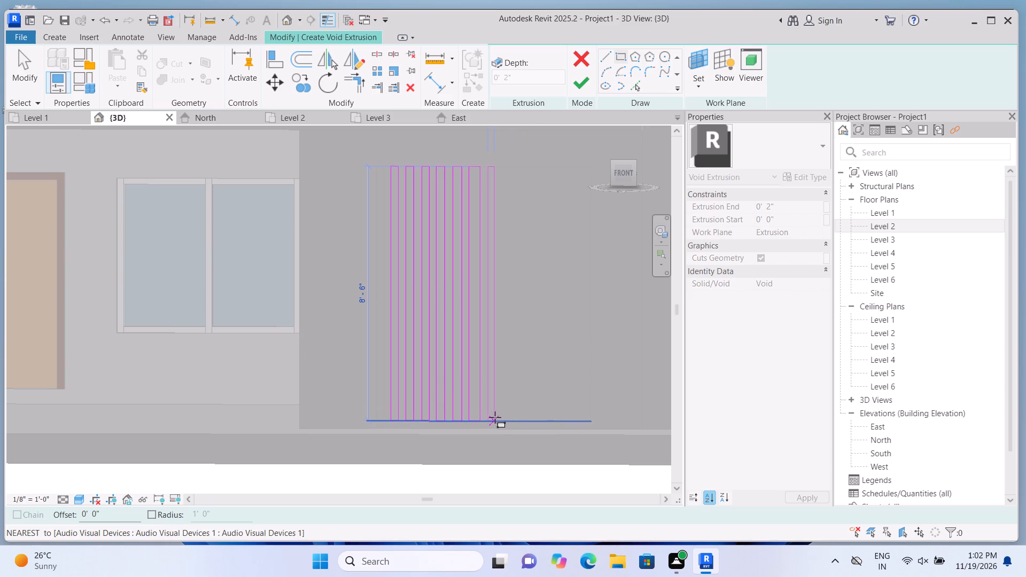
pyautogui.click(497, 418)
pyautogui.press('Escape')
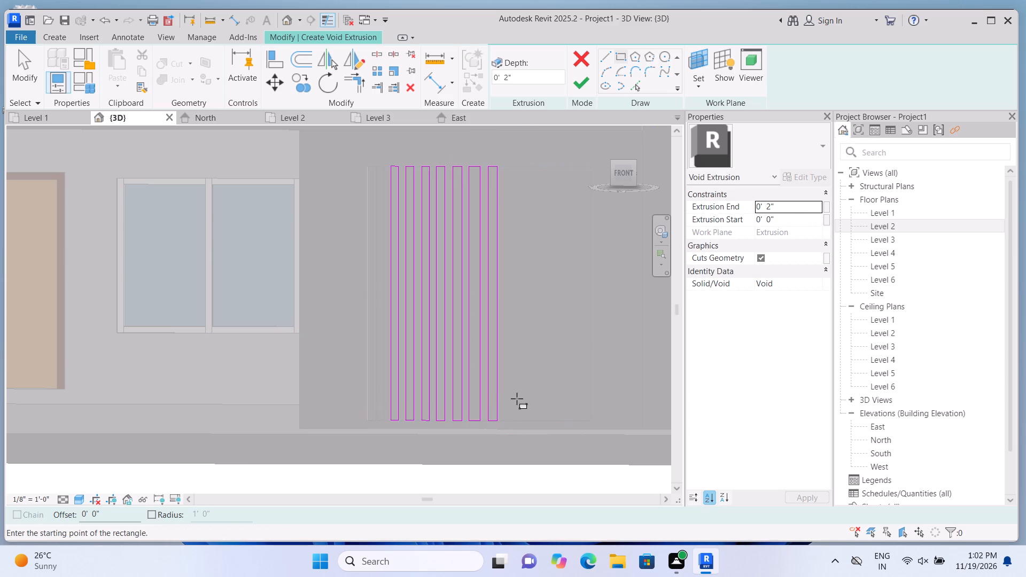
pyautogui.moveTo(566, 375); pyautogui.dragTo(516, 370, button='middle')
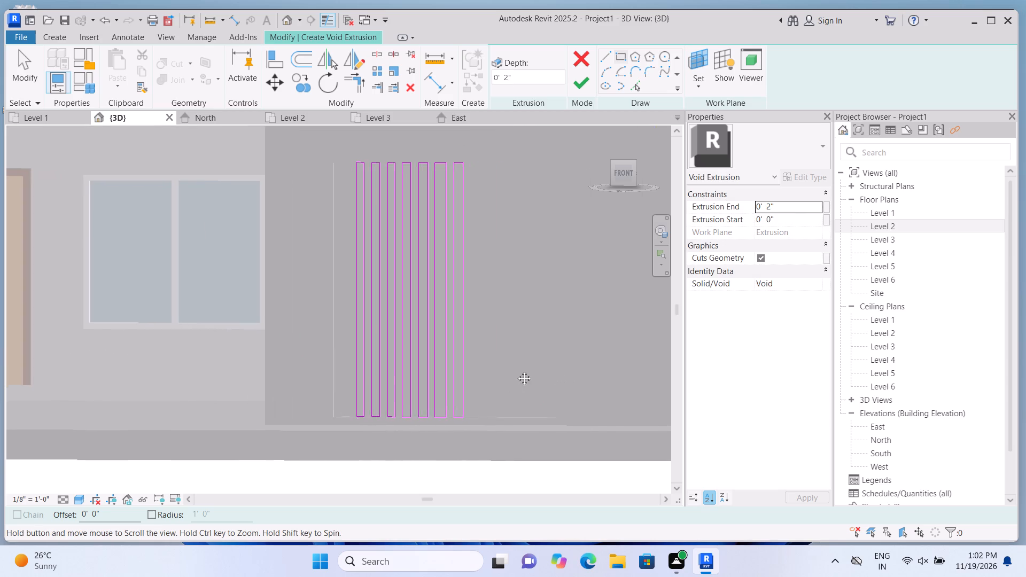
# Sketch a vertical strip about 3" wide by 8'-6" tall near the panel's right edge, spanning its top and bottom edges.
pyautogui.moveTo(516, 370); pyautogui.dragTo(494, 356, button='middle')
pyautogui.scroll(-3, 508, 357)
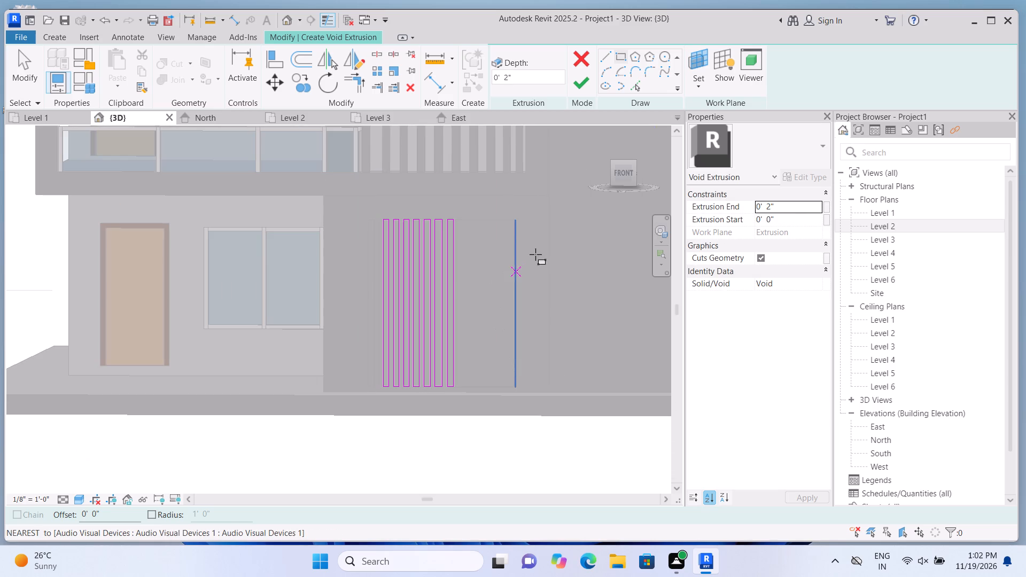
pyautogui.scroll(4, 507, 226)
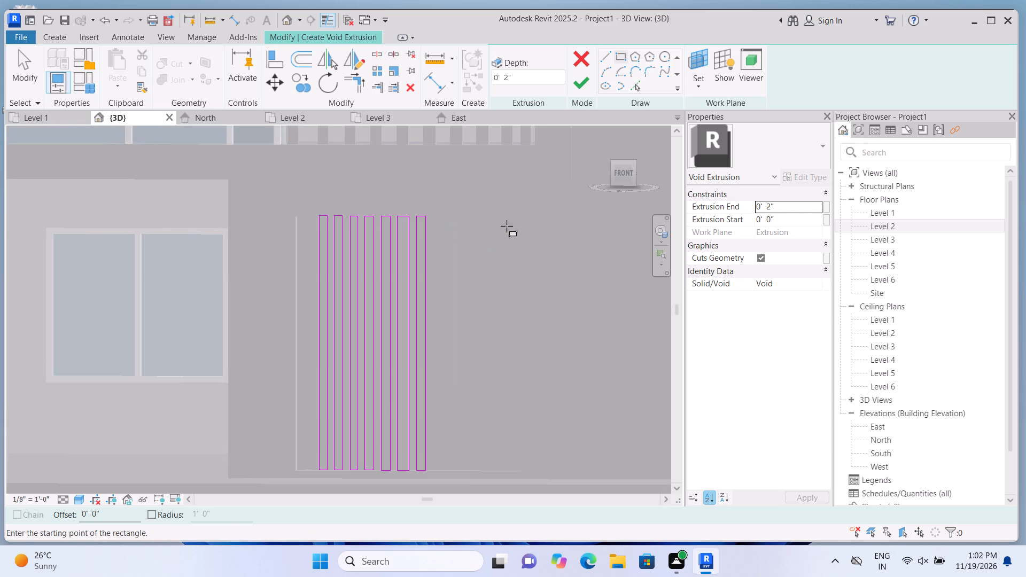
pyautogui.click(516, 217)
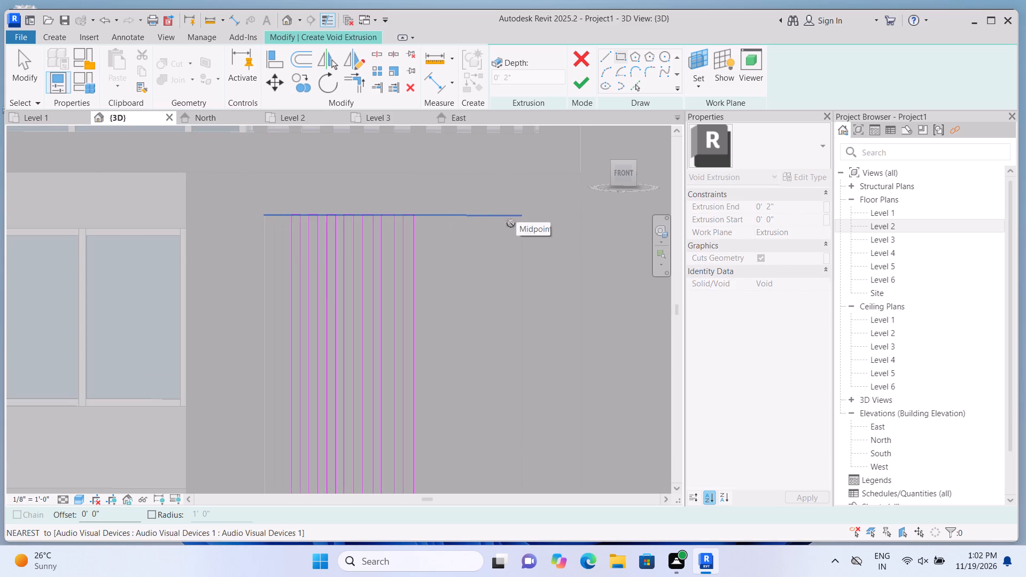
pyautogui.scroll(-4, 465, 316)
pyautogui.scroll(1, 472, 395)
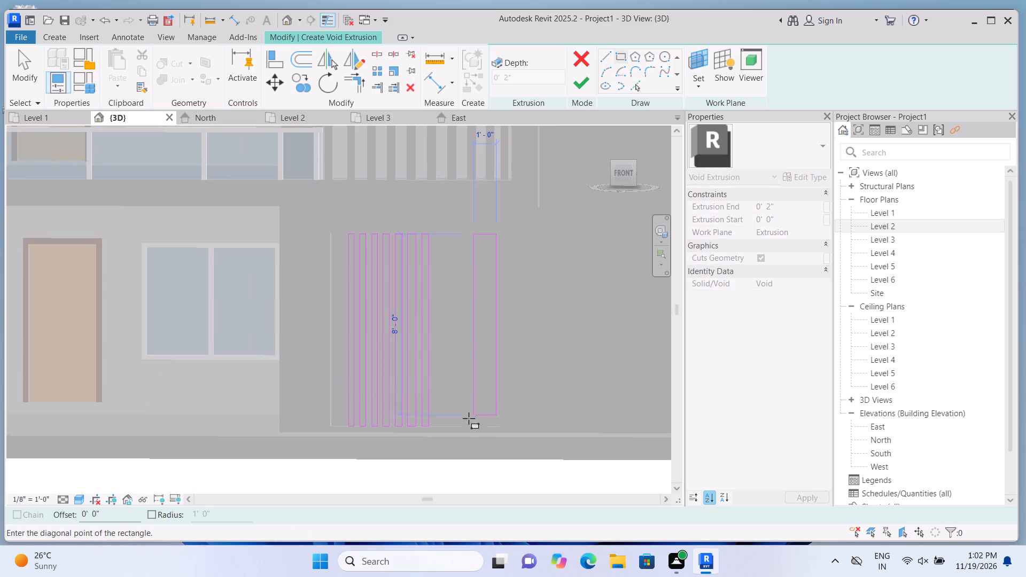
pyautogui.scroll(4, 467, 427)
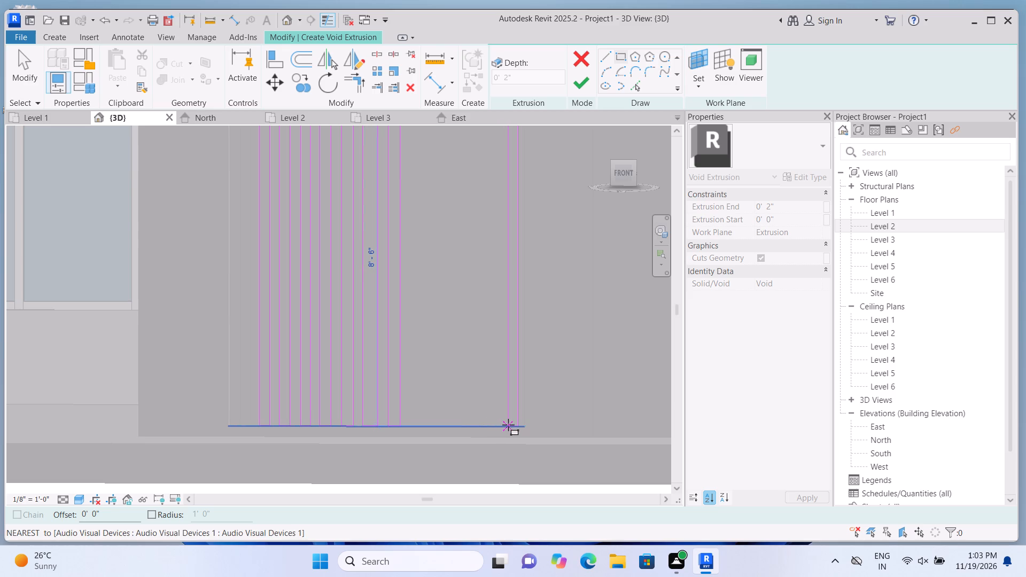
pyautogui.click(508, 425)
# Sketch two narrow vertical strips 8'-6" tall to the right of the seventh strip, continuing the spaced row.
pyautogui.scroll(-3, 506, 428)
pyautogui.scroll(1, 484, 180)
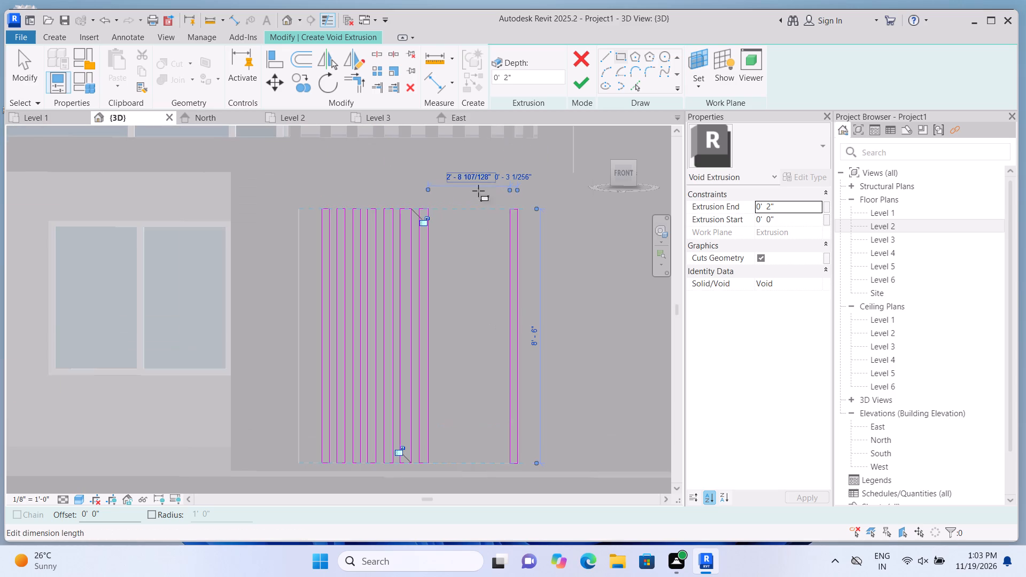
pyautogui.click(434, 210)
pyautogui.scroll(-2, 478, 332)
pyautogui.scroll(1, 481, 428)
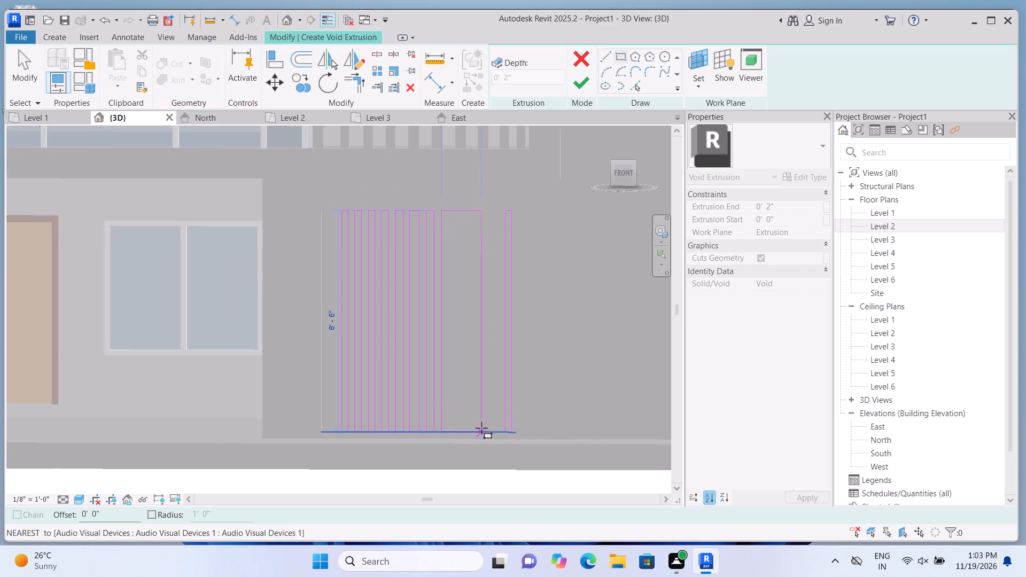
pyautogui.scroll(2, 481, 428)
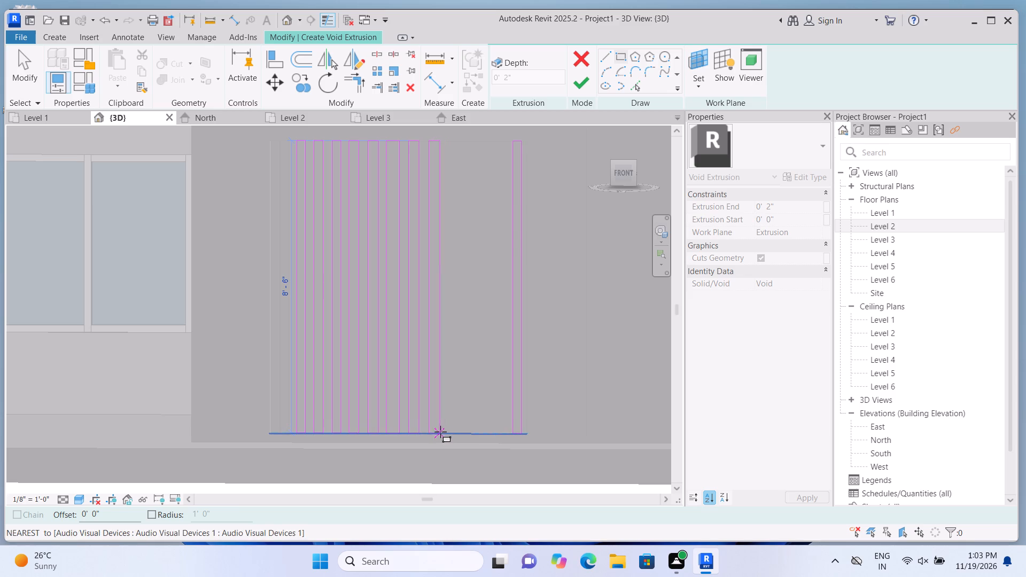
pyautogui.click(438, 432)
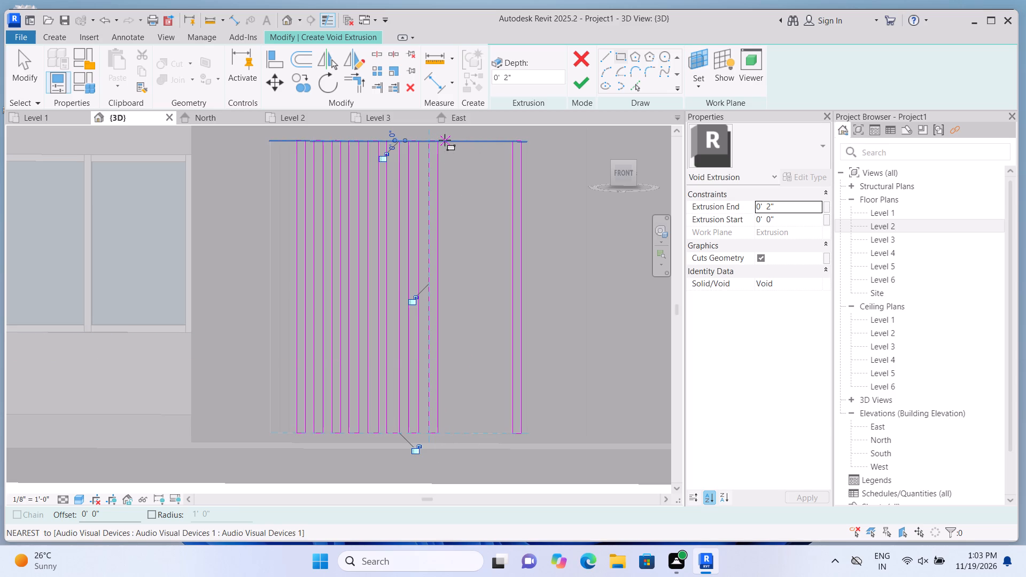
pyautogui.click(445, 140)
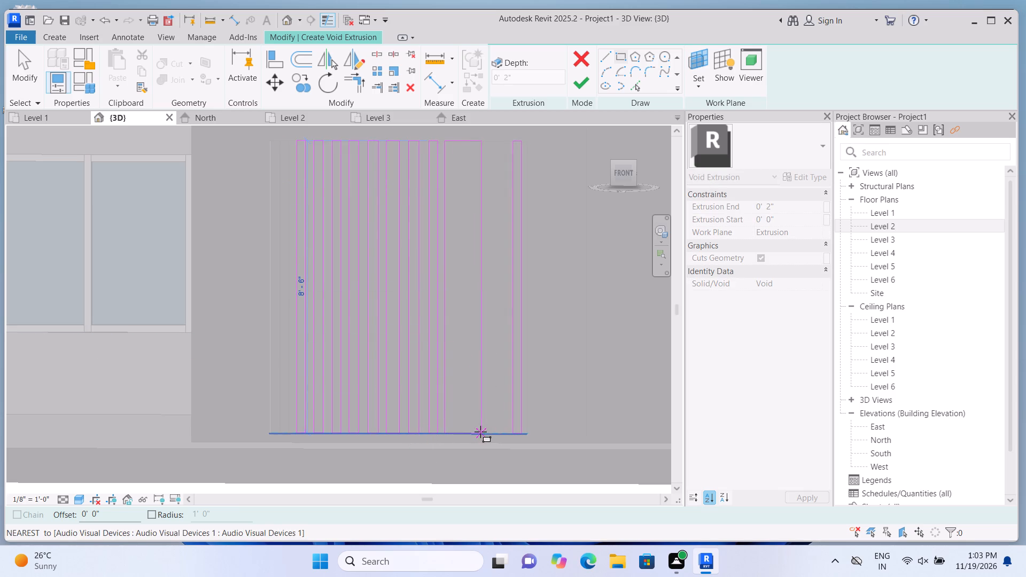
pyautogui.click(453, 431)
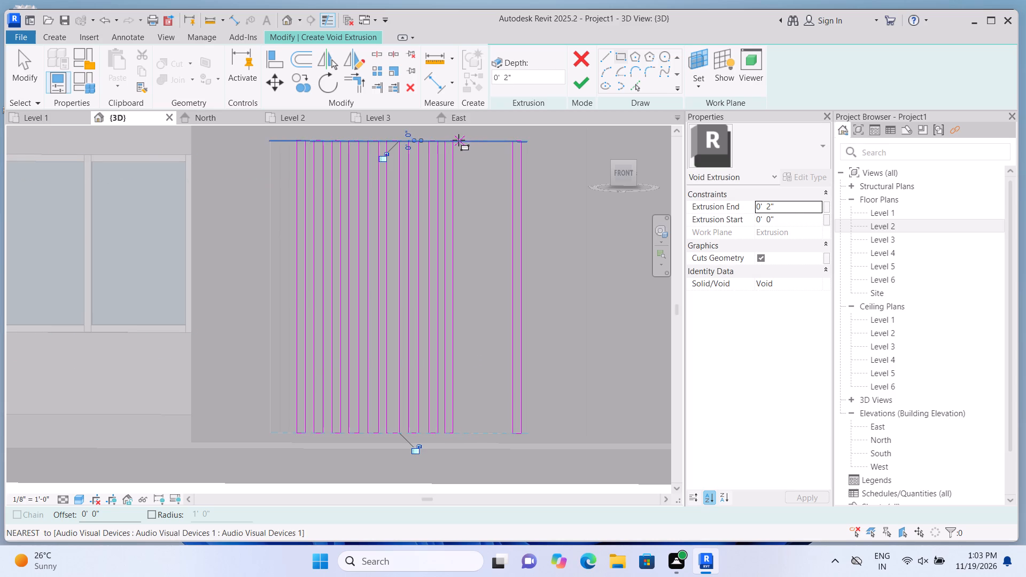
# Sketch three more spaced vertical strips 8'-6" tall, continuing the row toward the strip at the panel's right edge.
pyautogui.click(460, 142)
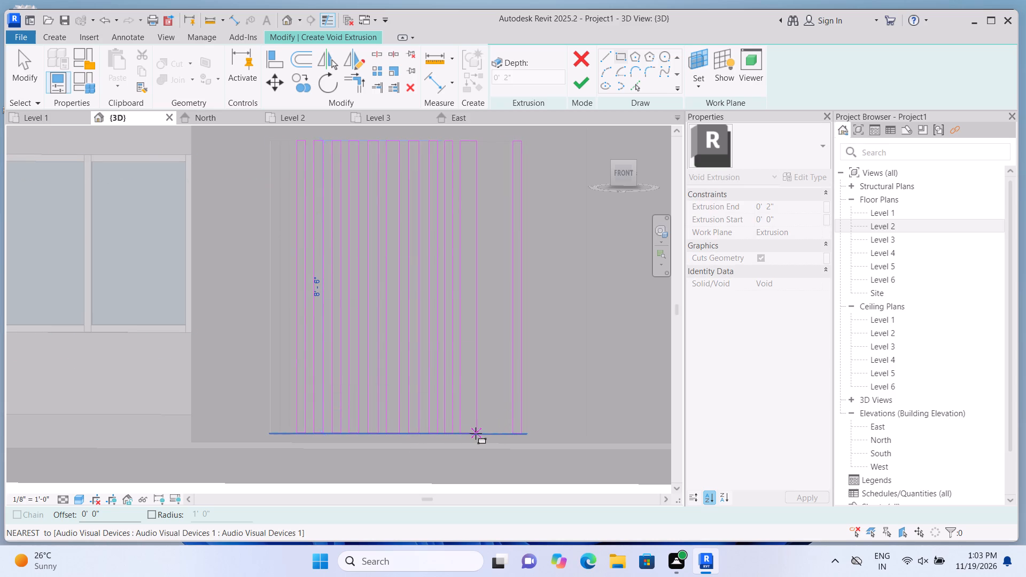
pyautogui.click(469, 431)
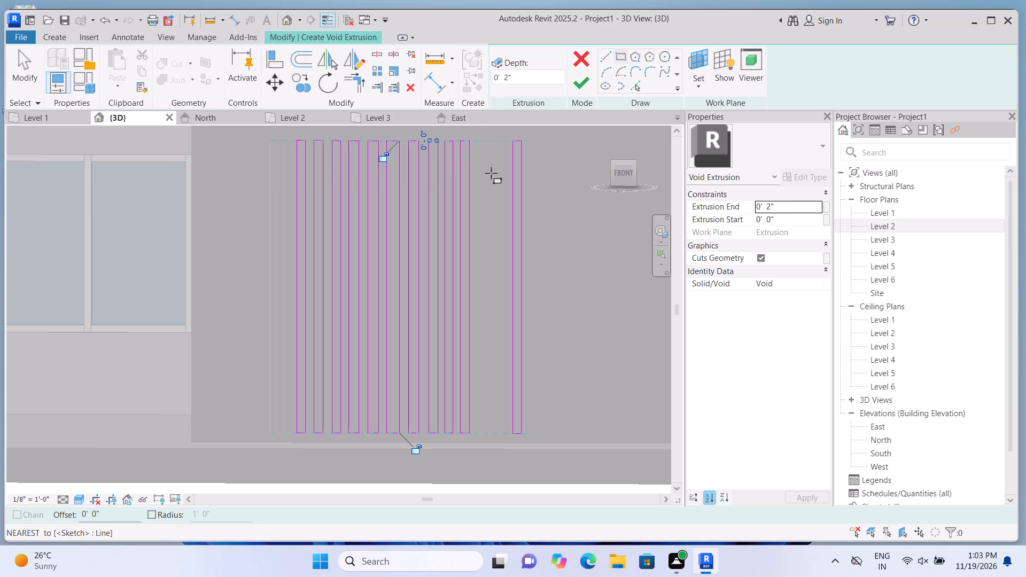
pyautogui.click(477, 145)
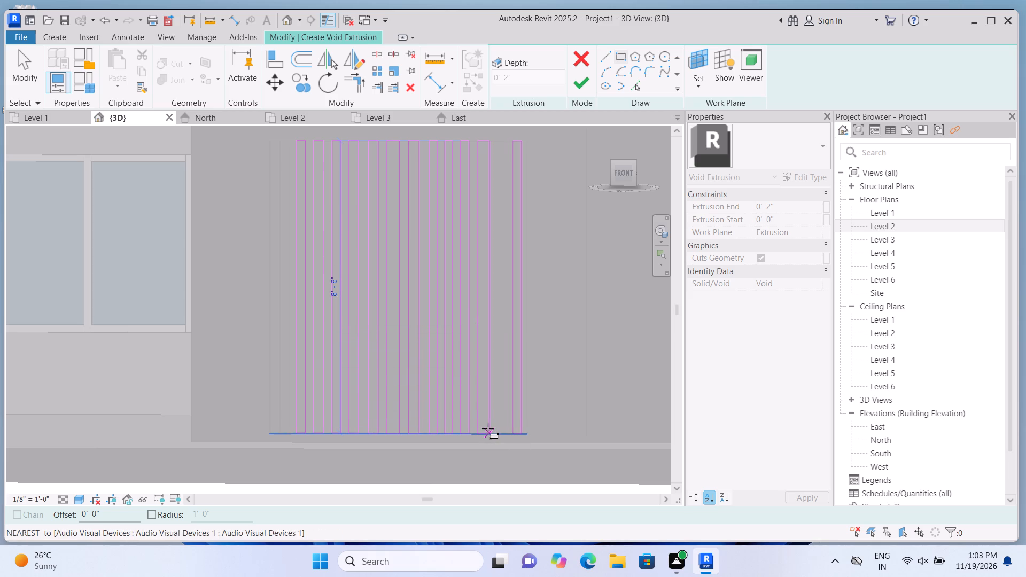
pyautogui.click(486, 428)
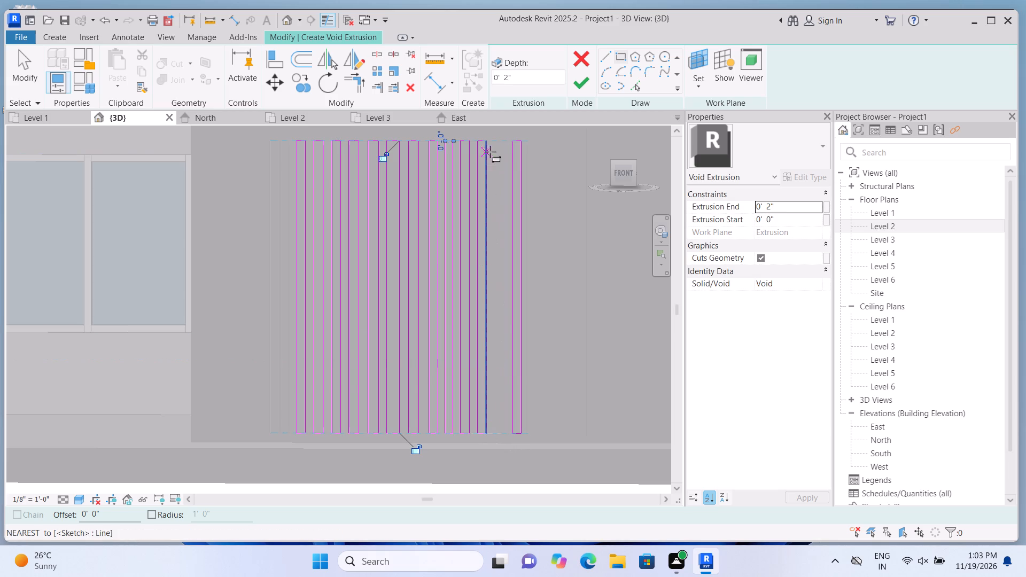
pyautogui.click(495, 141)
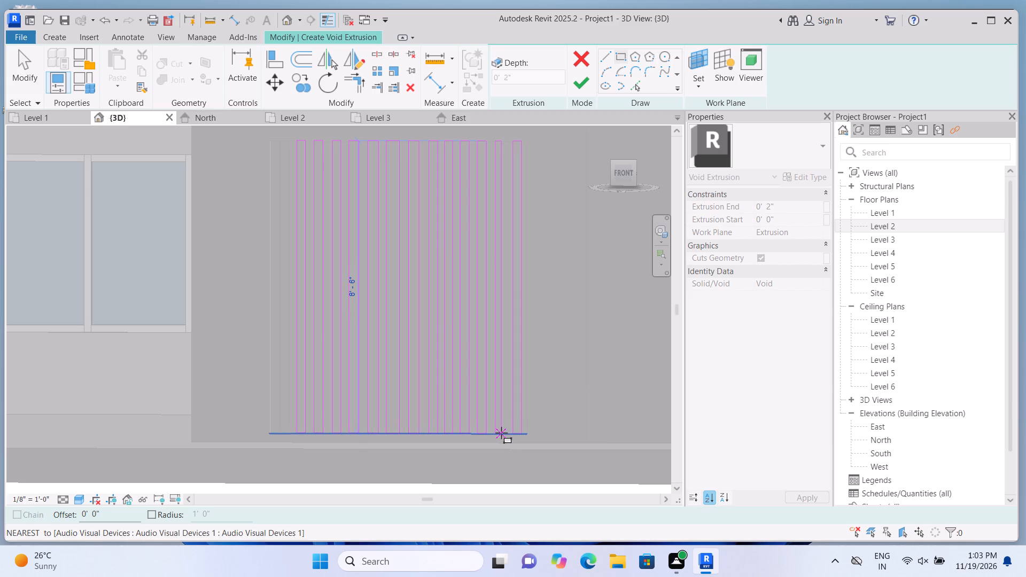
pyautogui.click(501, 433)
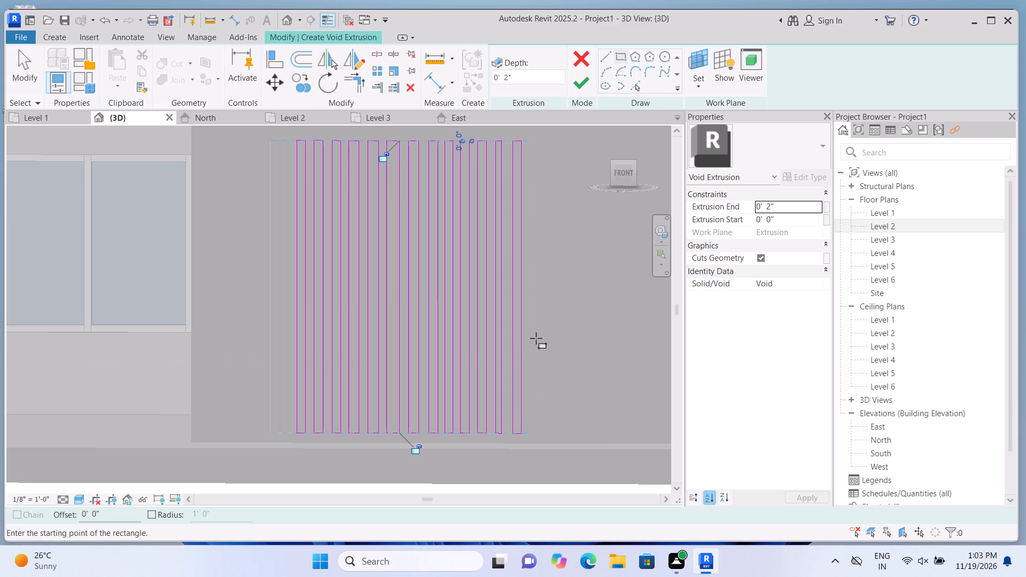
# Sketch an extra, thinner full-height strip in the gap between the last two strips near the panel's right edge.
pyautogui.moveTo(553, 331); pyautogui.dragTo(566, 449, button='middle')
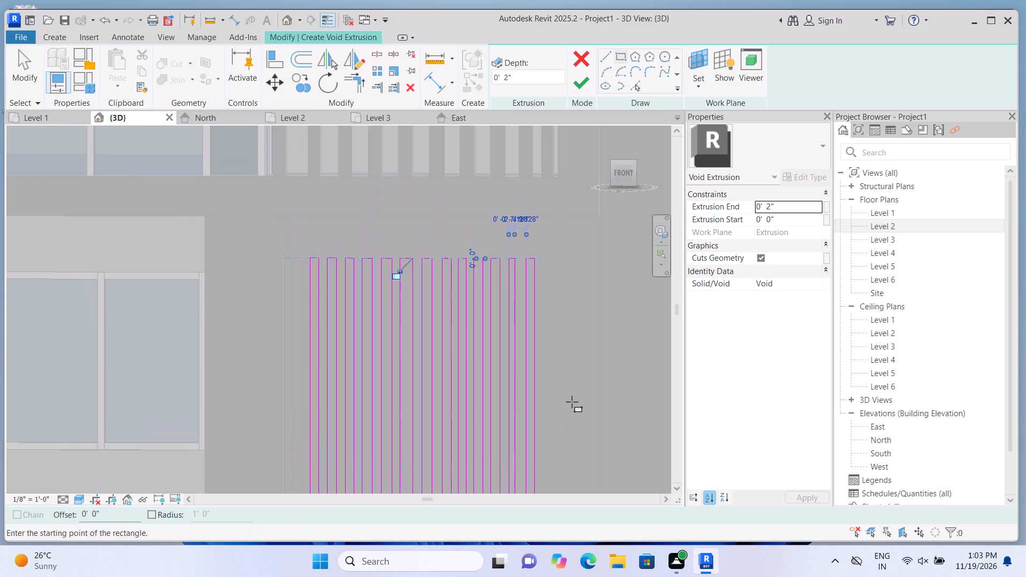
pyautogui.scroll(8, 512, 268)
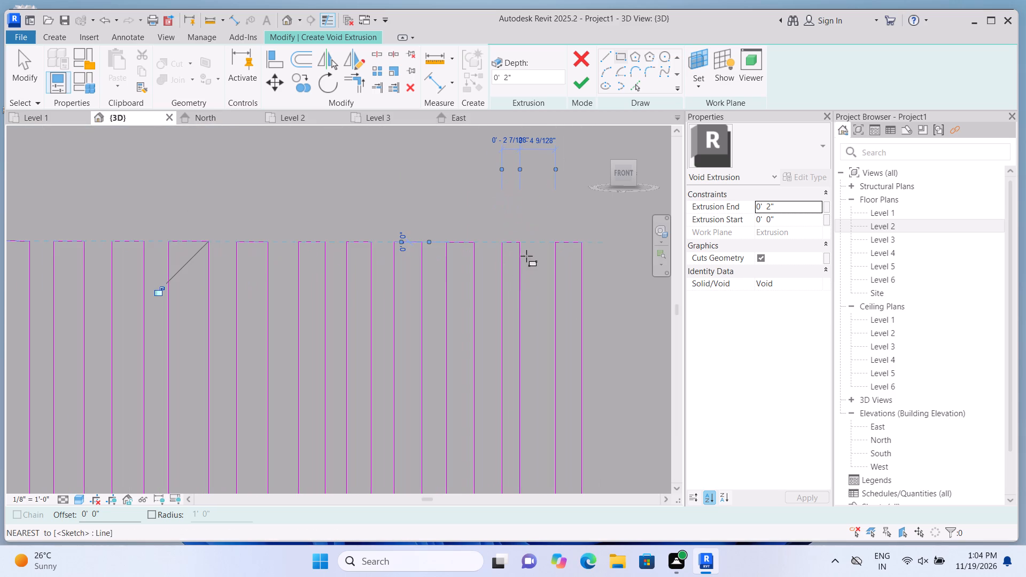
pyautogui.click(531, 243)
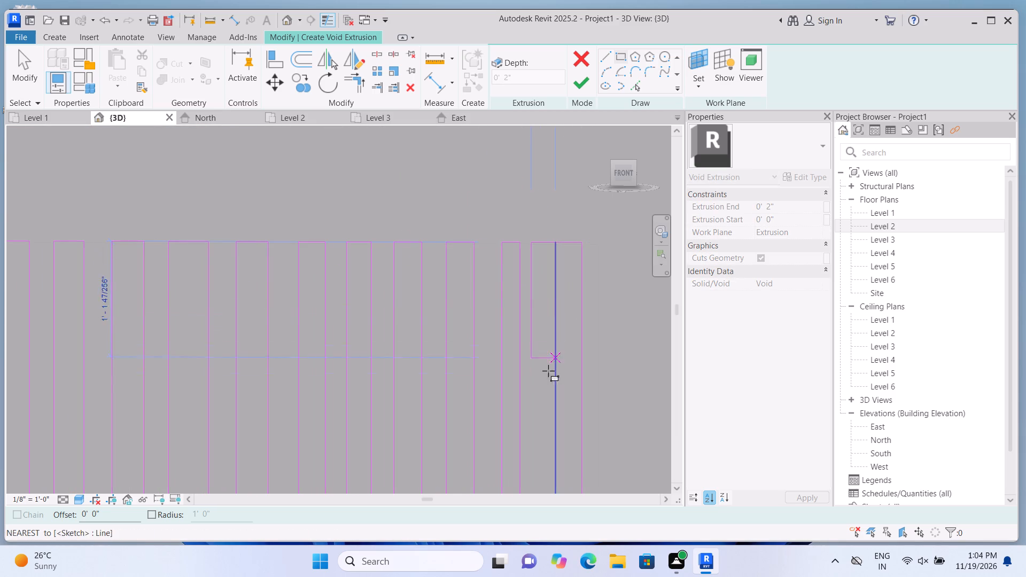
pyautogui.scroll(1, 541, 387)
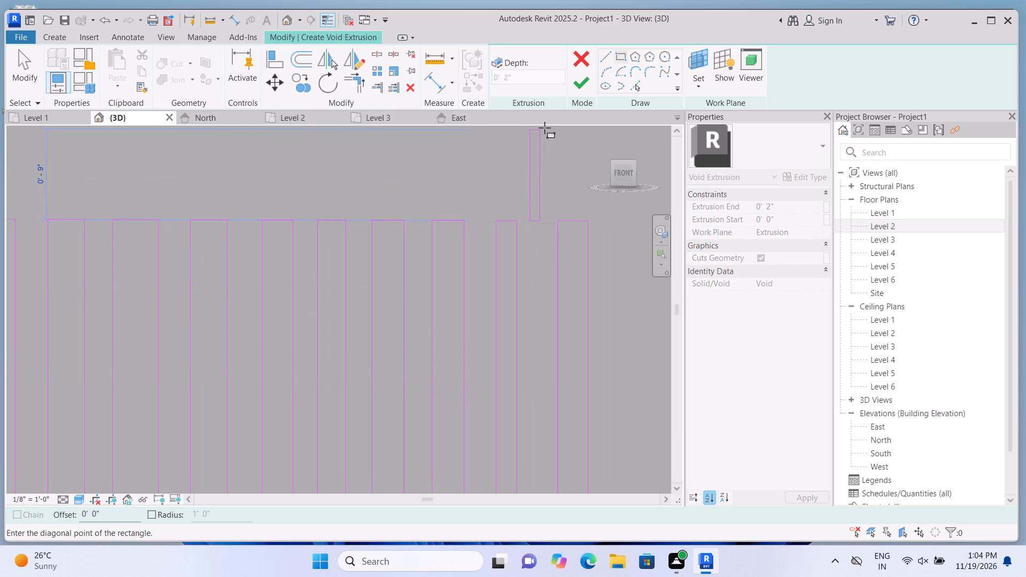
pyautogui.scroll(-2, 549, 108)
pyautogui.moveTo(534, 422); pyautogui.dragTo(483, 186, button='middle')
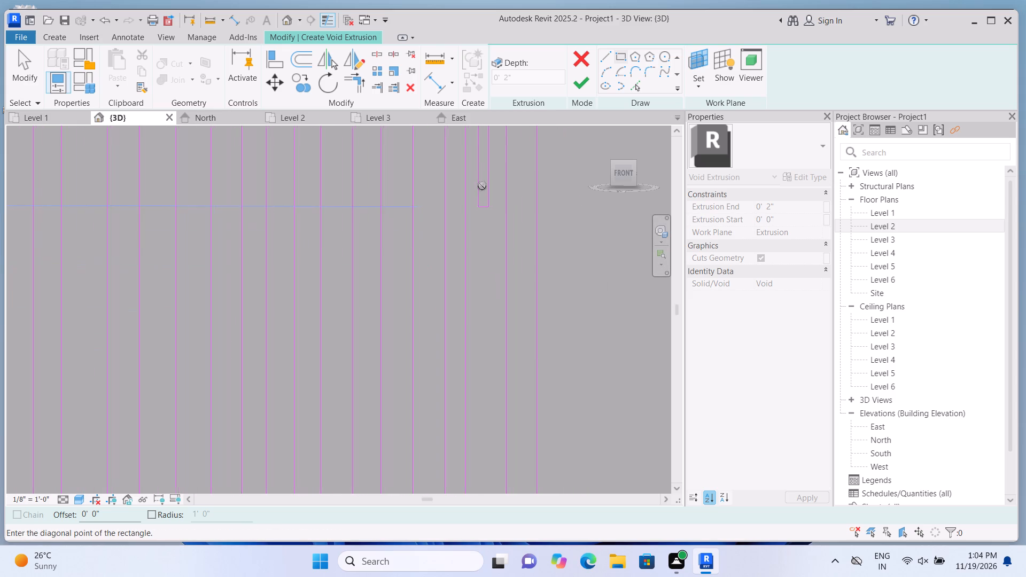
pyautogui.scroll(-11, 526, 374)
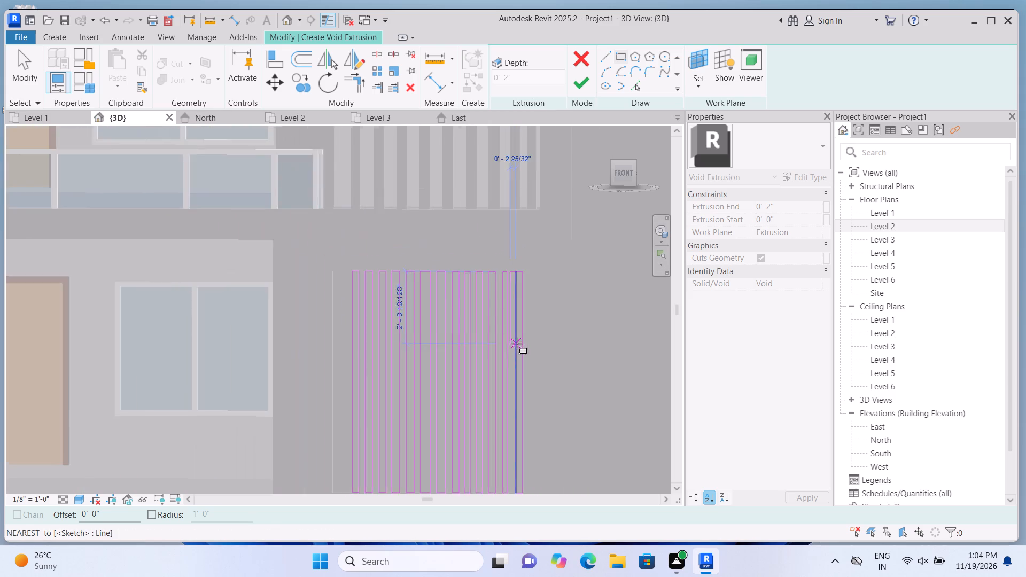
pyautogui.scroll(-2, 517, 342)
pyautogui.moveTo(451, 215); pyautogui.dragTo(439, 185, button='middle')
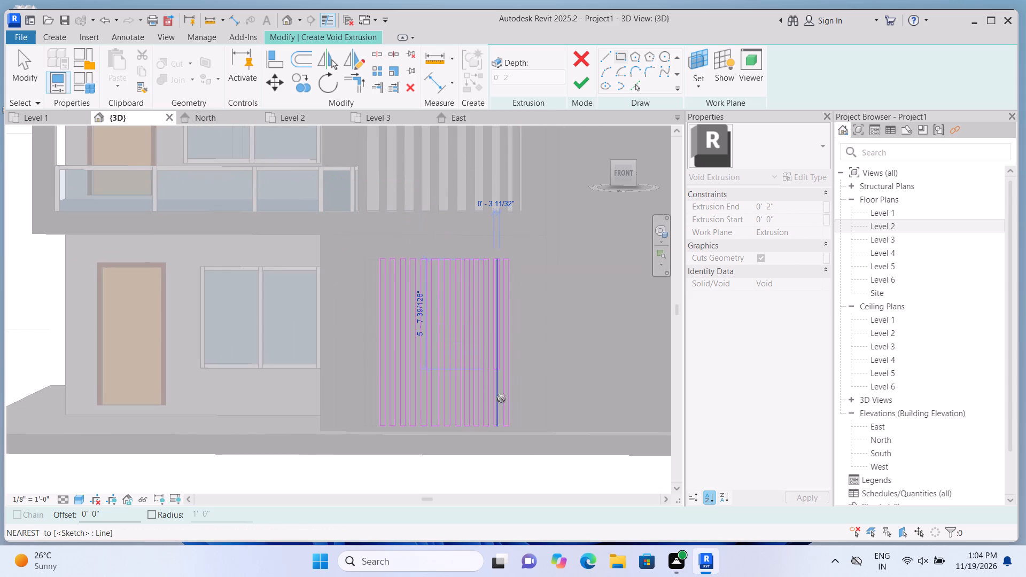
pyautogui.scroll(13, 499, 407)
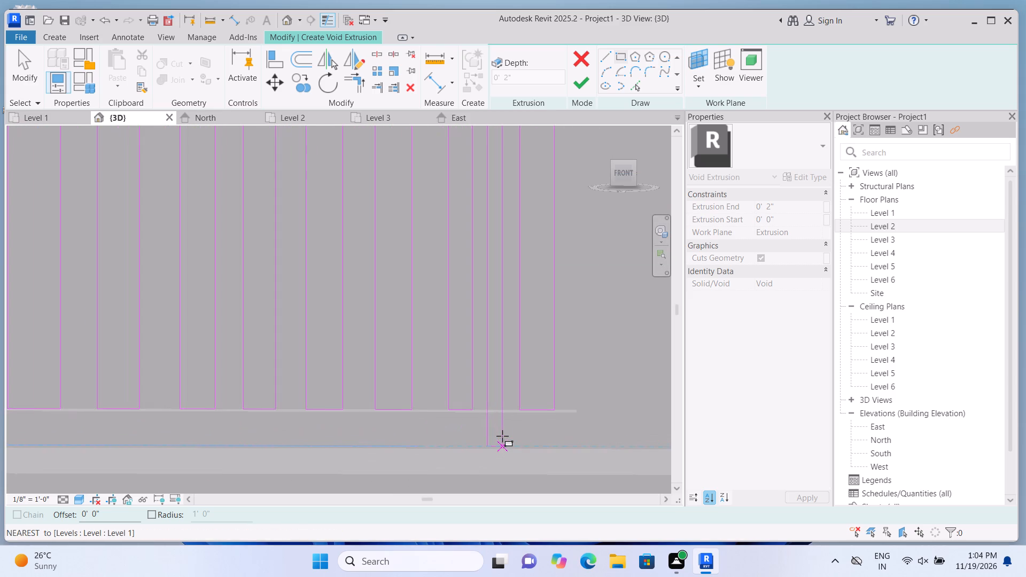
pyautogui.scroll(10, 502, 436)
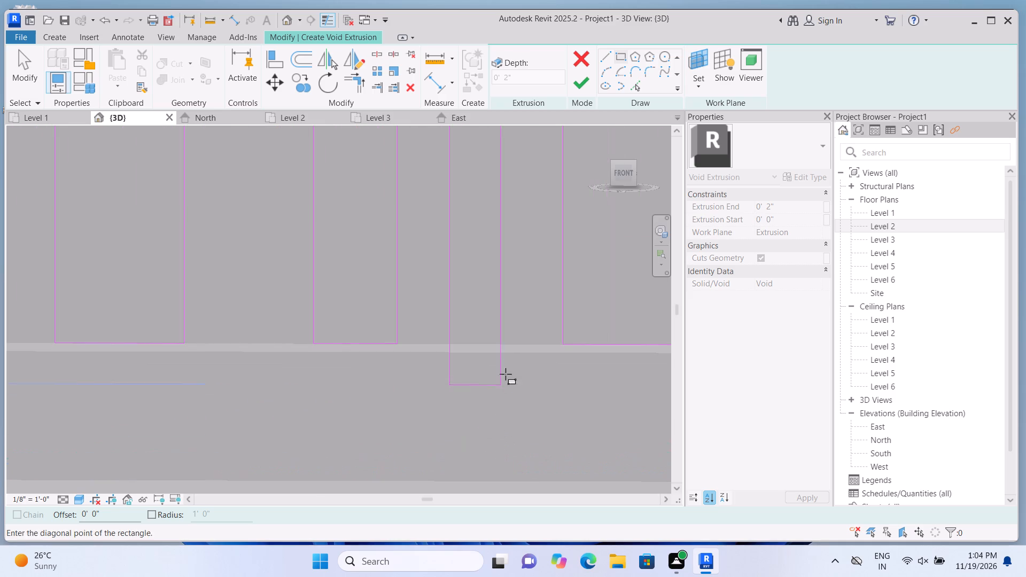
pyautogui.click(480, 338)
pyautogui.press('Escape')
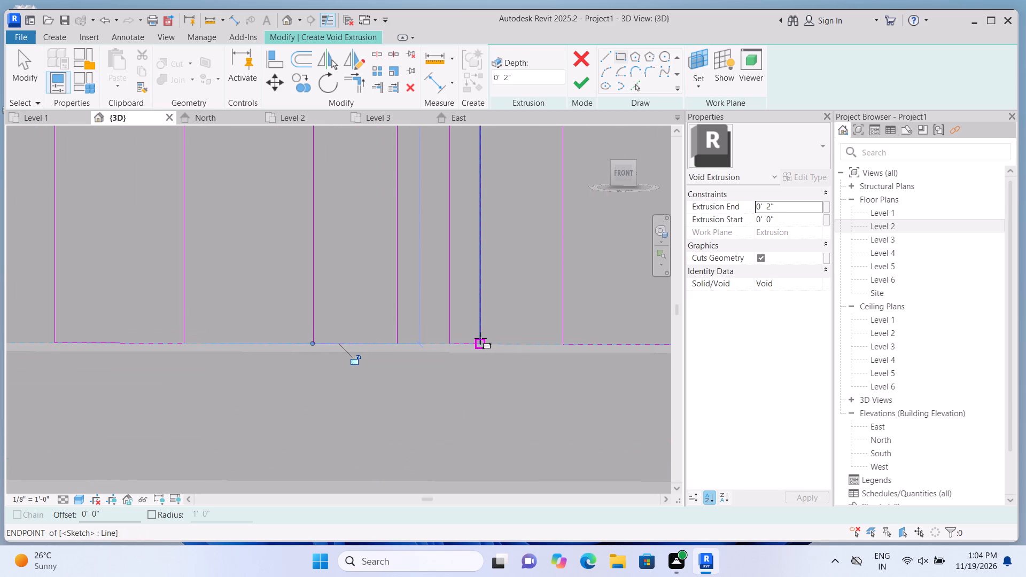
# Finish the 2" deep void extrusion from the sketched strips, cutting the grooves into the panel, and clear the selection.
pyautogui.scroll(-15, 480, 346)
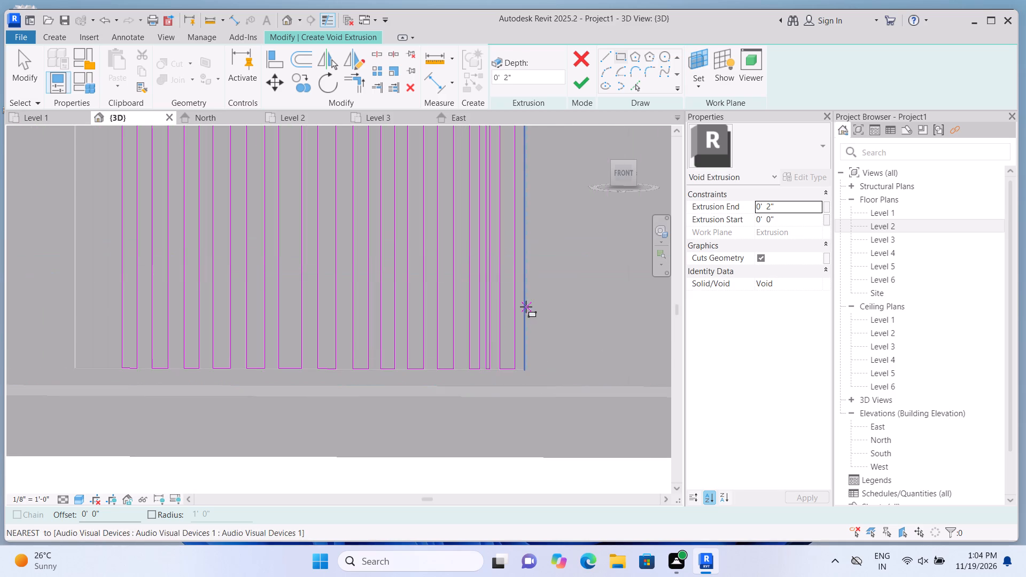
pyautogui.moveTo(525, 310); pyautogui.dragTo(522, 420, button='middle')
pyautogui.scroll(-4, 522, 420)
pyautogui.scroll(-1, 546, 368)
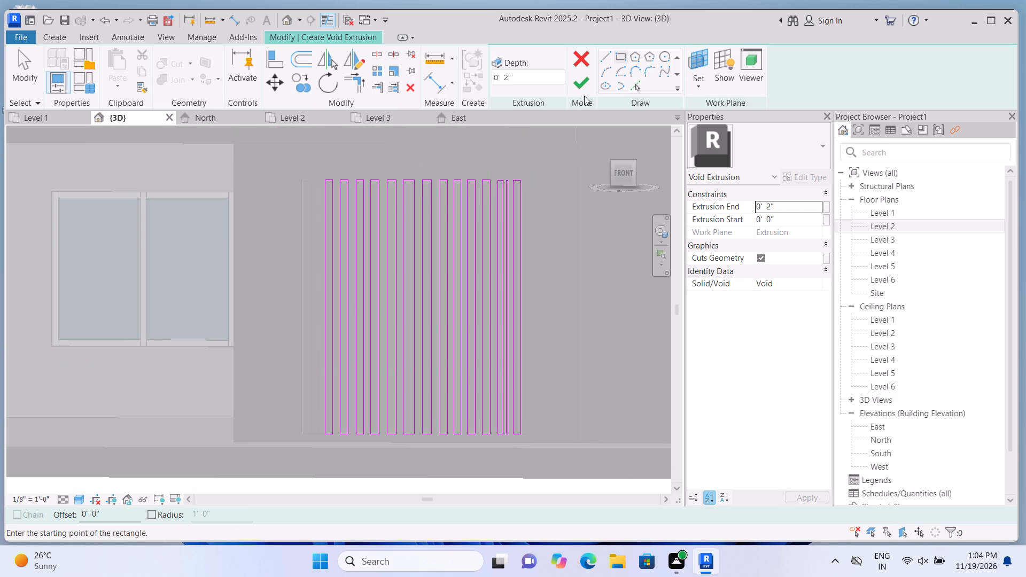
pyautogui.click(587, 81)
pyautogui.scroll(-2, 546, 222)
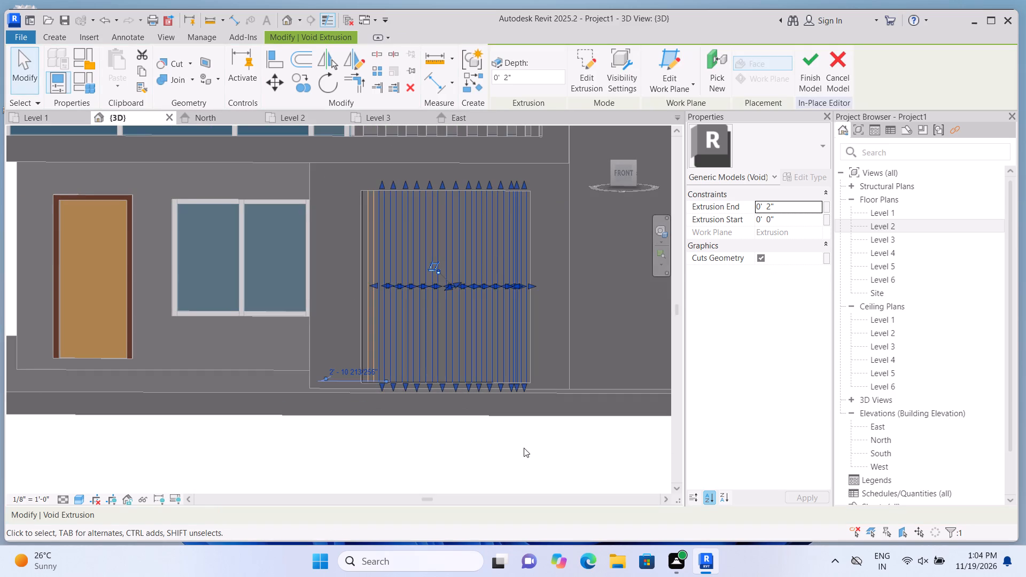
pyautogui.click(524, 448)
pyautogui.click(449, 471)
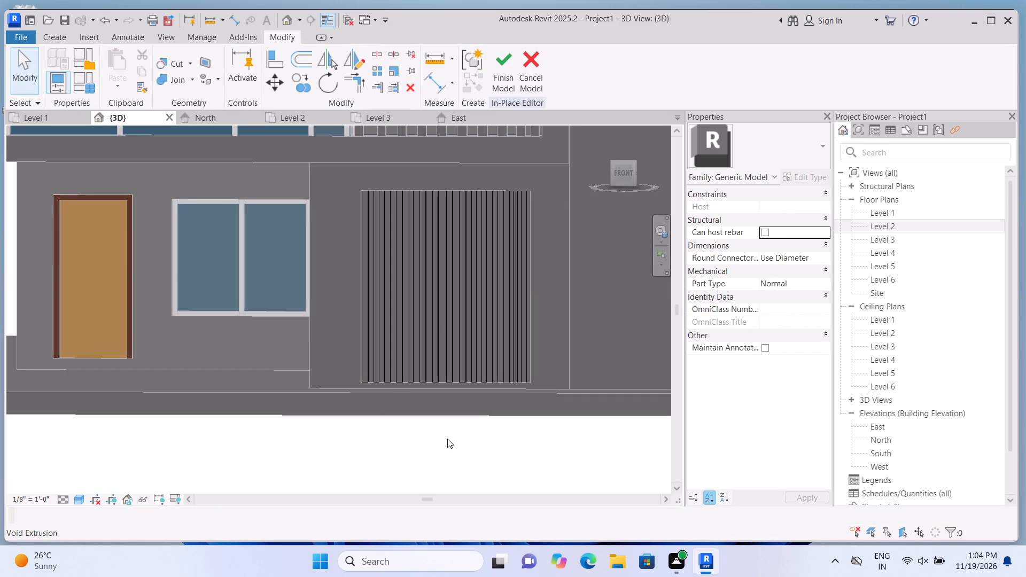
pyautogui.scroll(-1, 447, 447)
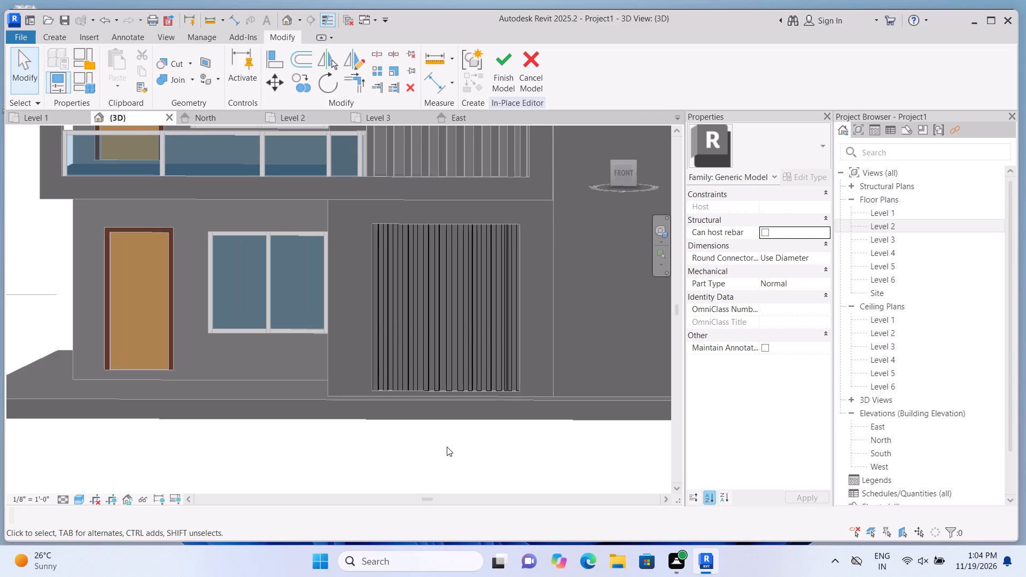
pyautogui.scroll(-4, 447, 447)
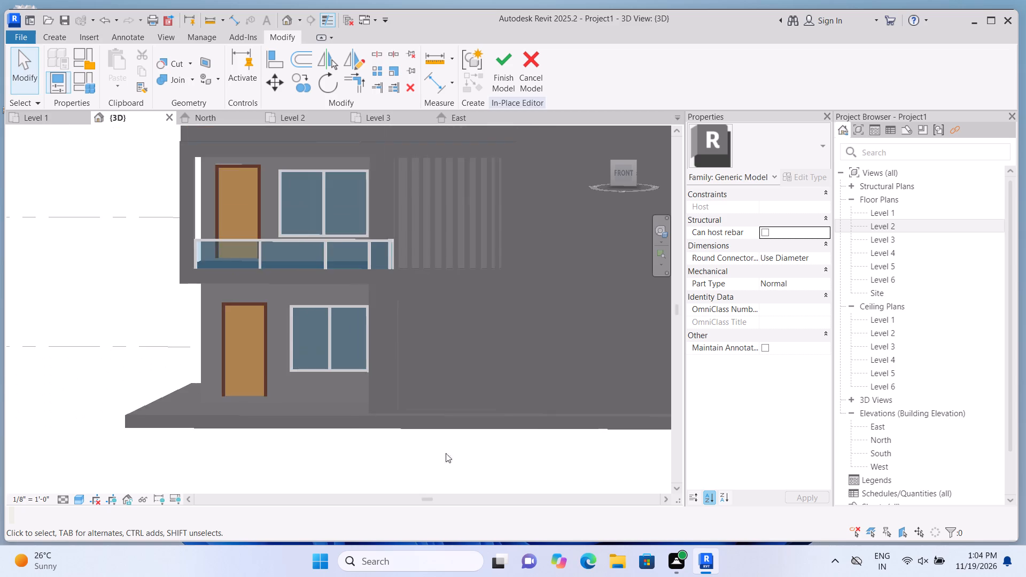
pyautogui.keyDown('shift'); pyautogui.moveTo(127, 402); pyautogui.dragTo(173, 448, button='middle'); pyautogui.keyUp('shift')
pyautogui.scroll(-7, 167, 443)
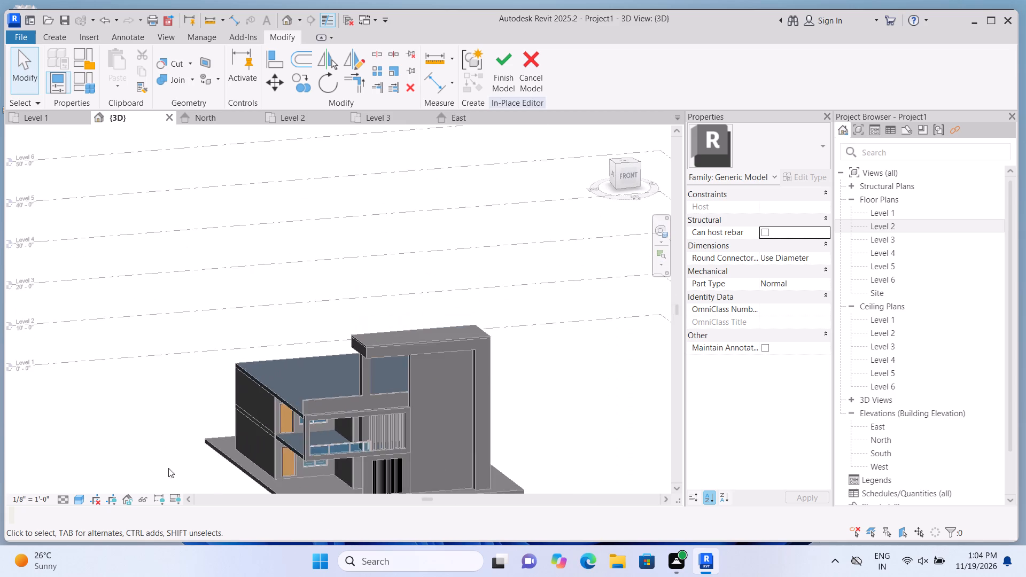
# Examine the grooved panel beneath the balcony frame and the rest of the facade from the front-left and front-right sides in 3D.
pyautogui.moveTo(168, 468); pyautogui.dragTo(192, 424, button='middle')
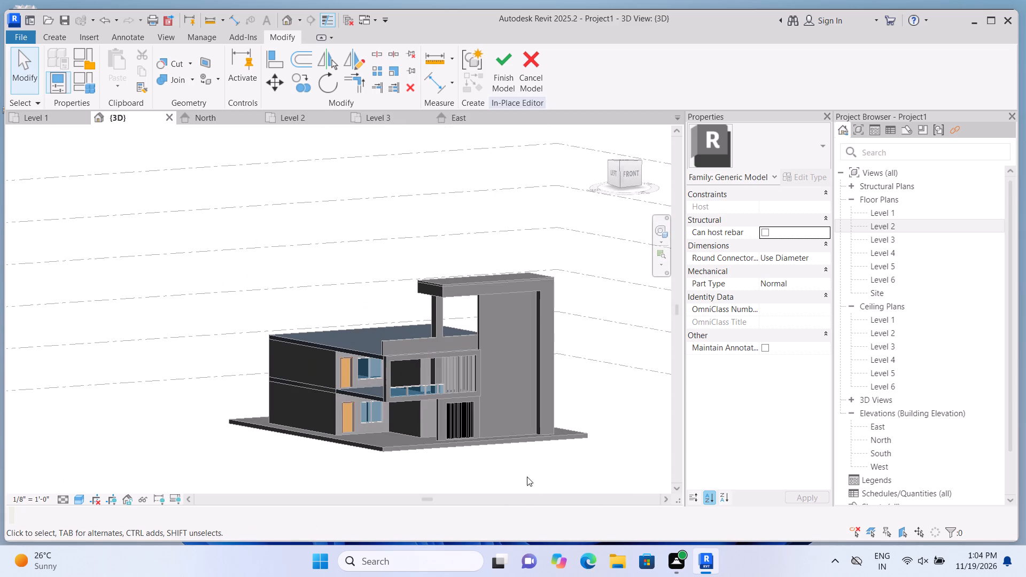
pyautogui.scroll(8, 527, 477)
pyautogui.scroll(-2, 485, 443)
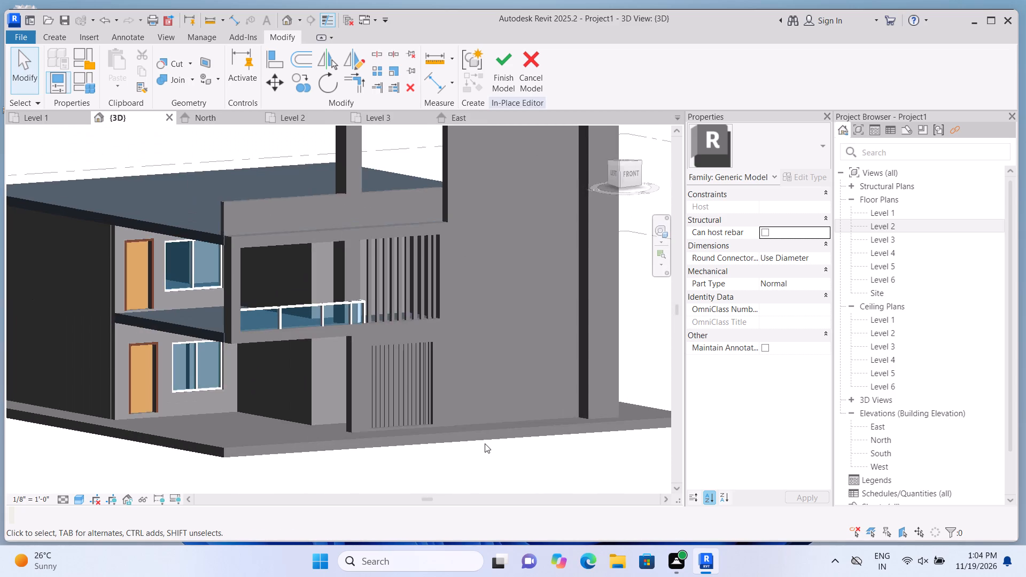
pyautogui.scroll(-2, 485, 443)
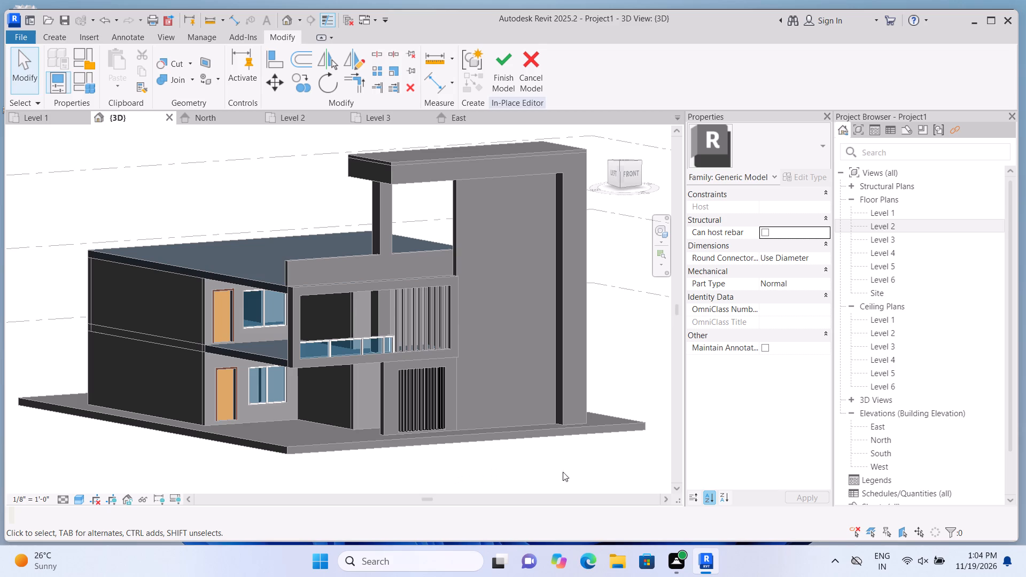
pyautogui.keyDown('shift'); pyautogui.scroll(1, 547, 475); pyautogui.keyUp('shift')
pyautogui.scroll(-2, 558, 471)
pyautogui.keyDown('shift'); pyautogui.moveTo(584, 465); pyautogui.dragTo(404, 489, button='middle'); pyautogui.keyUp('shift')
pyautogui.moveTo(525, 438); pyautogui.dragTo(586, 449, button='middle')
pyautogui.scroll(-3, 654, 424)
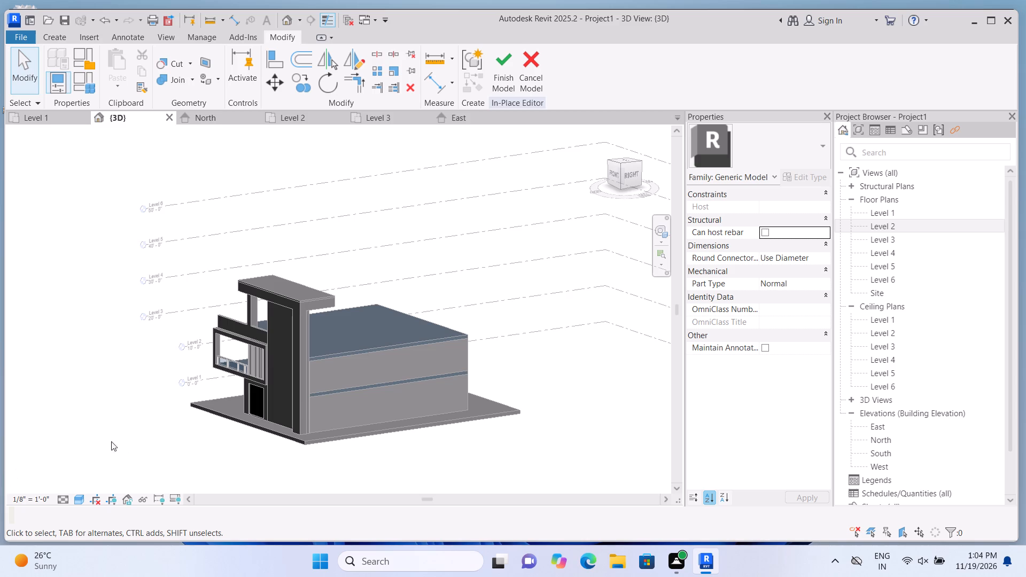
pyautogui.scroll(6, 276, 444)
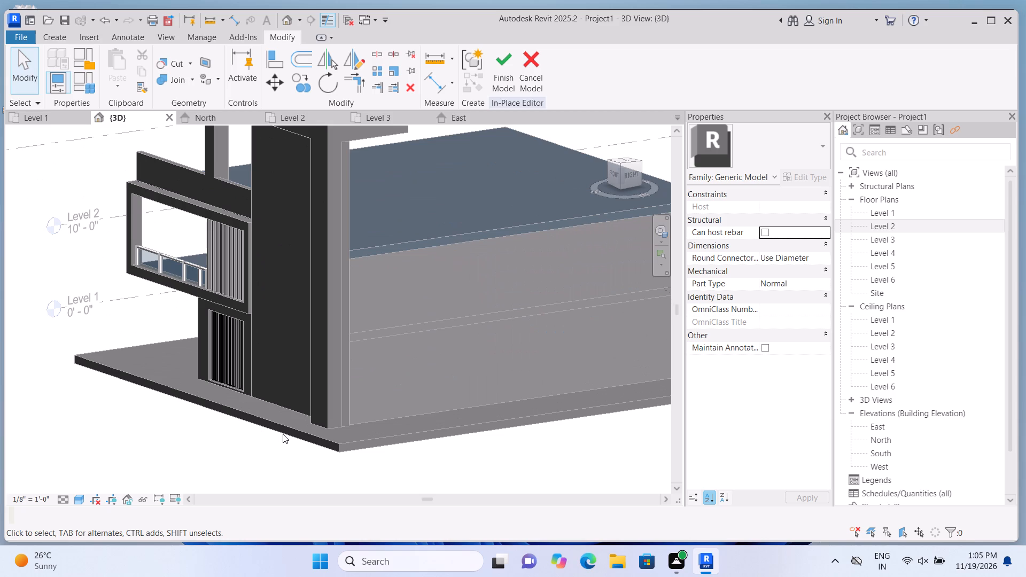
pyautogui.scroll(-3, 326, 421)
pyautogui.scroll(1, 274, 410)
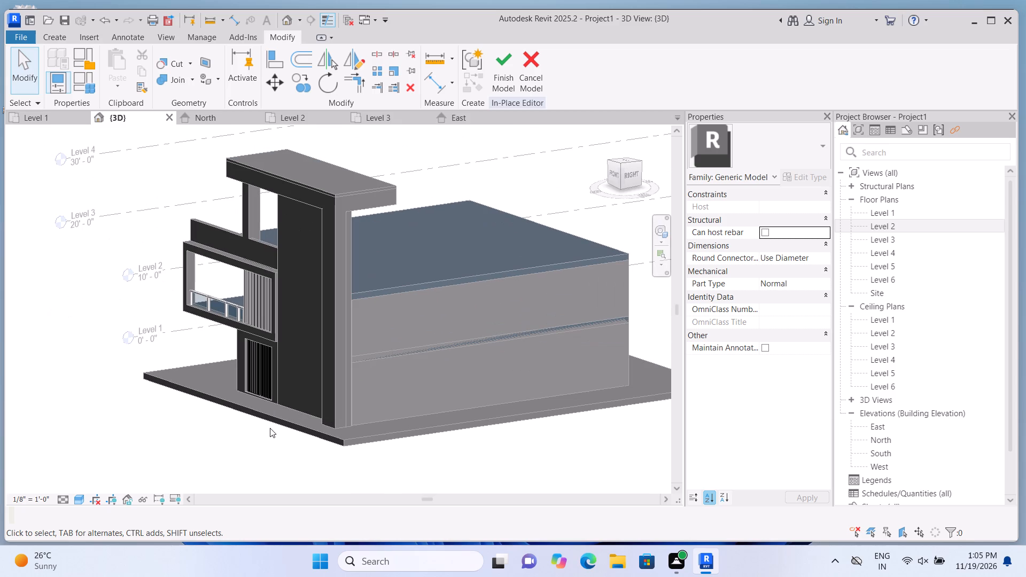
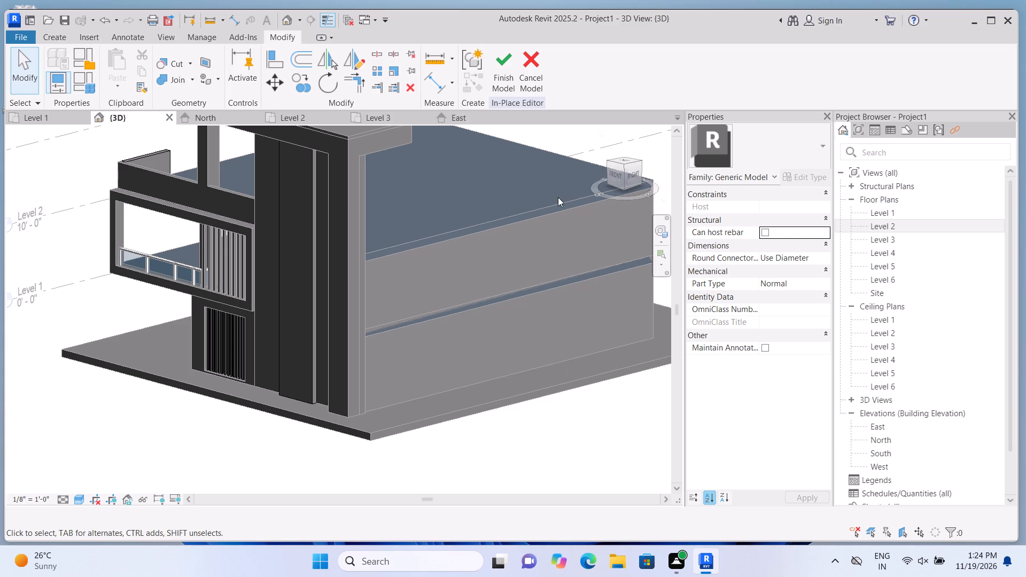
# Finish the in-place facade model from the Level 1 floor plan and dismiss the save reminder without saving.
pyautogui.doubleClick(919, 216)
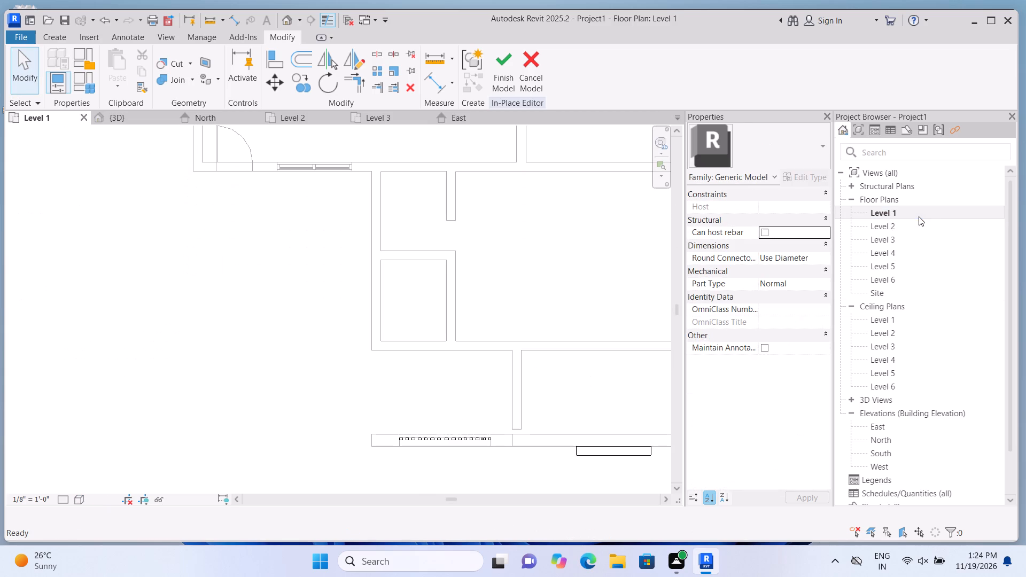
pyautogui.scroll(-5, 634, 450)
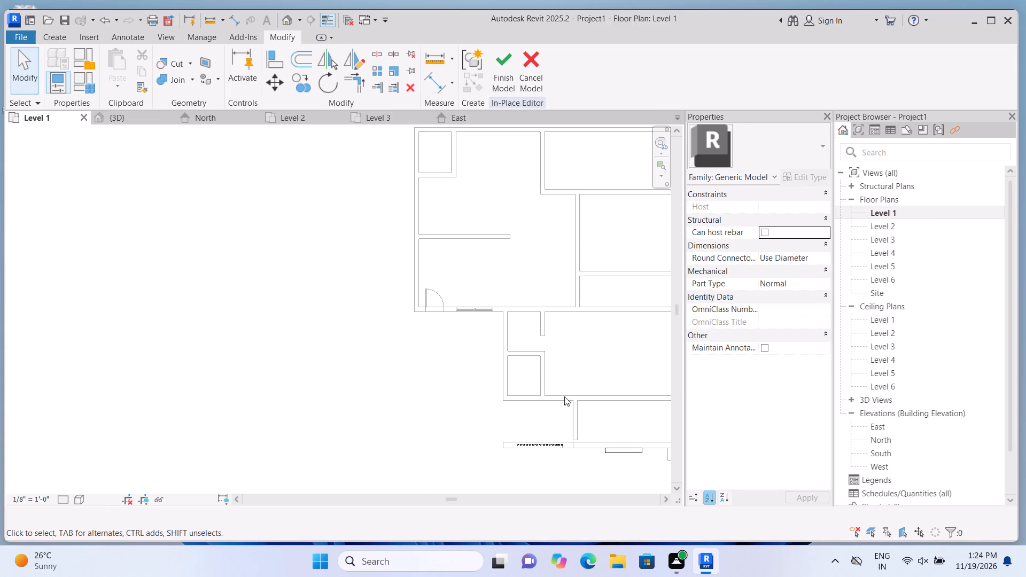
pyautogui.scroll(-6, 535, 387)
pyautogui.scroll(8, 635, 452)
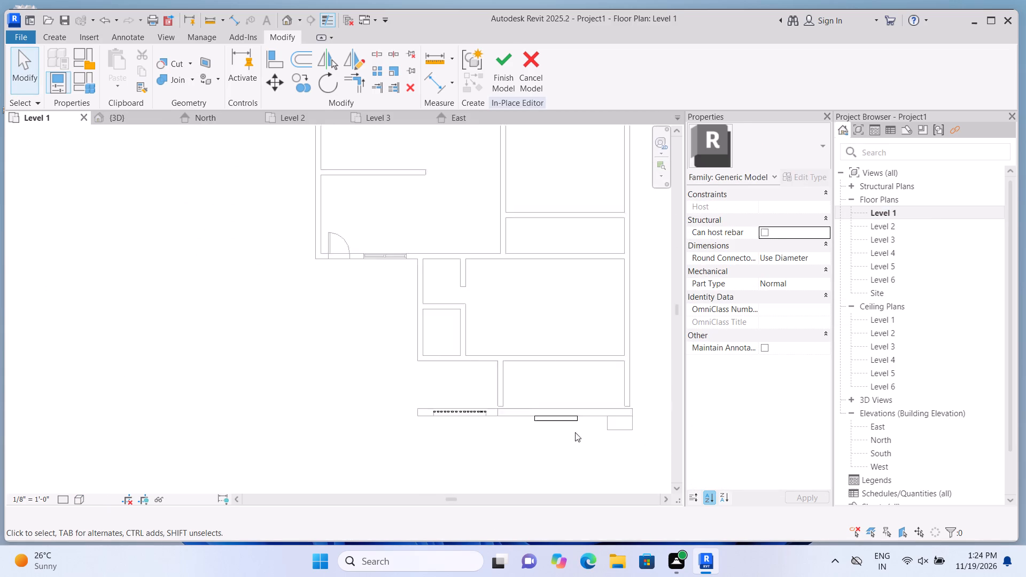
pyautogui.scroll(6, 575, 432)
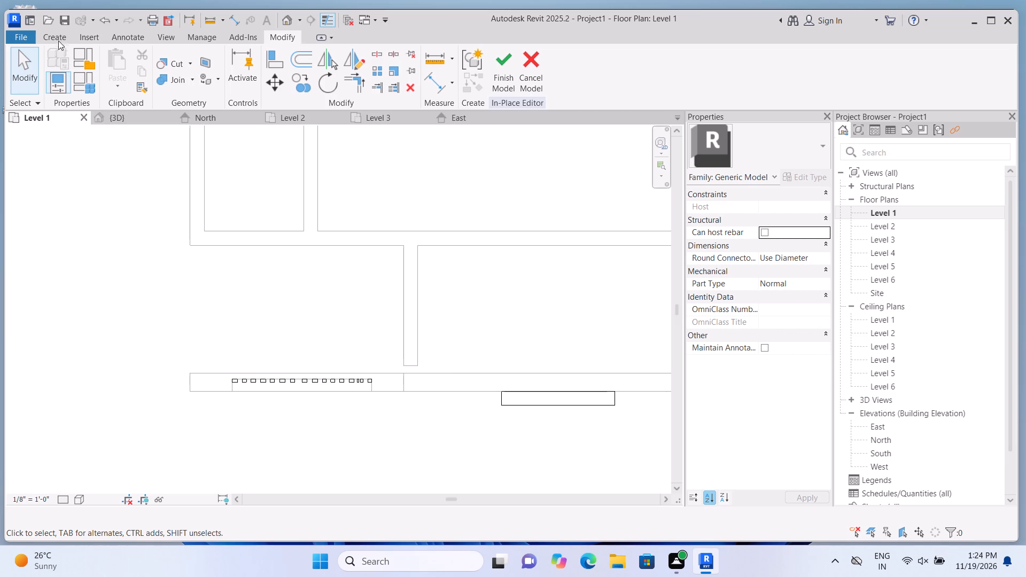
pyautogui.click(509, 88)
pyautogui.click(625, 156)
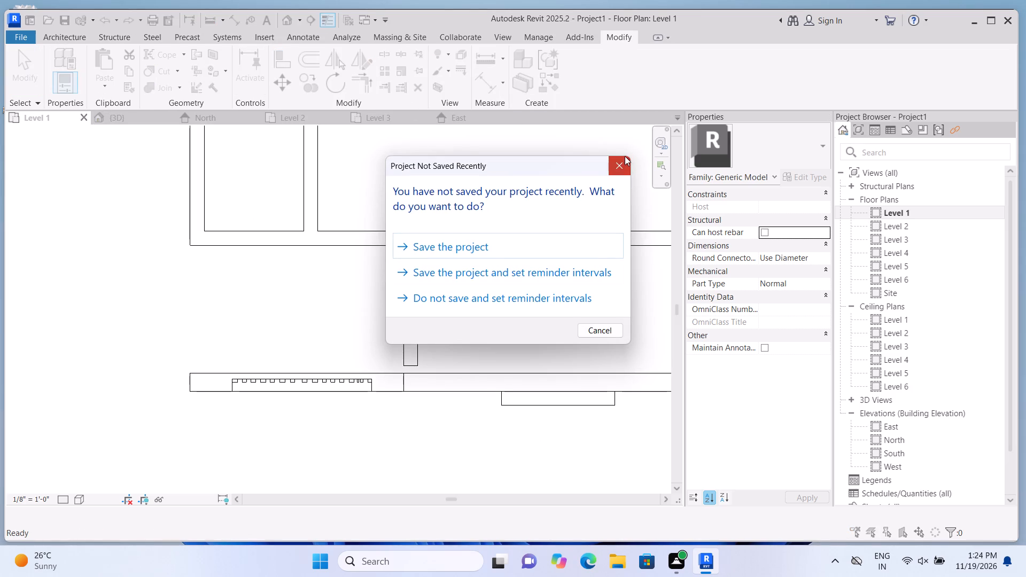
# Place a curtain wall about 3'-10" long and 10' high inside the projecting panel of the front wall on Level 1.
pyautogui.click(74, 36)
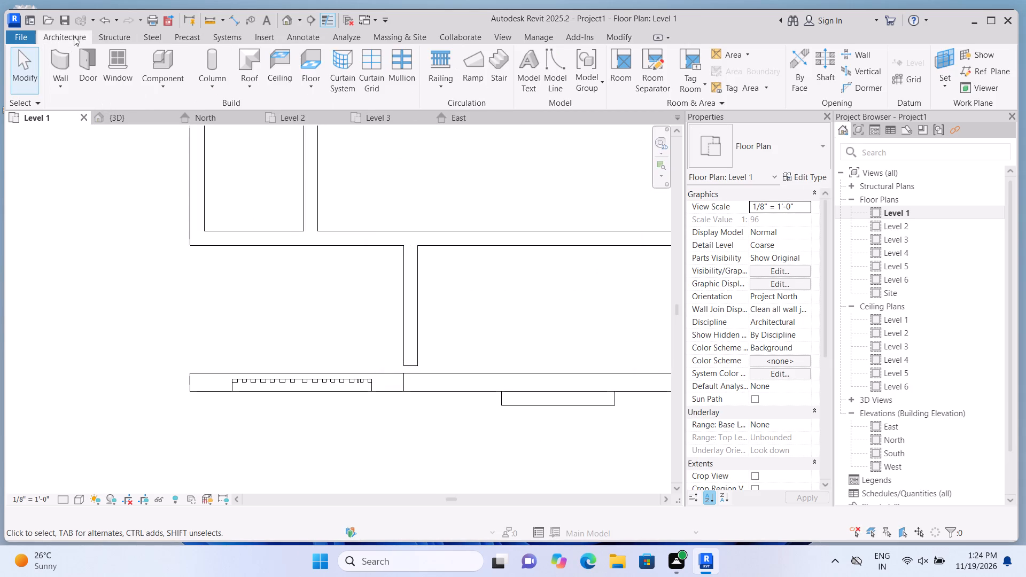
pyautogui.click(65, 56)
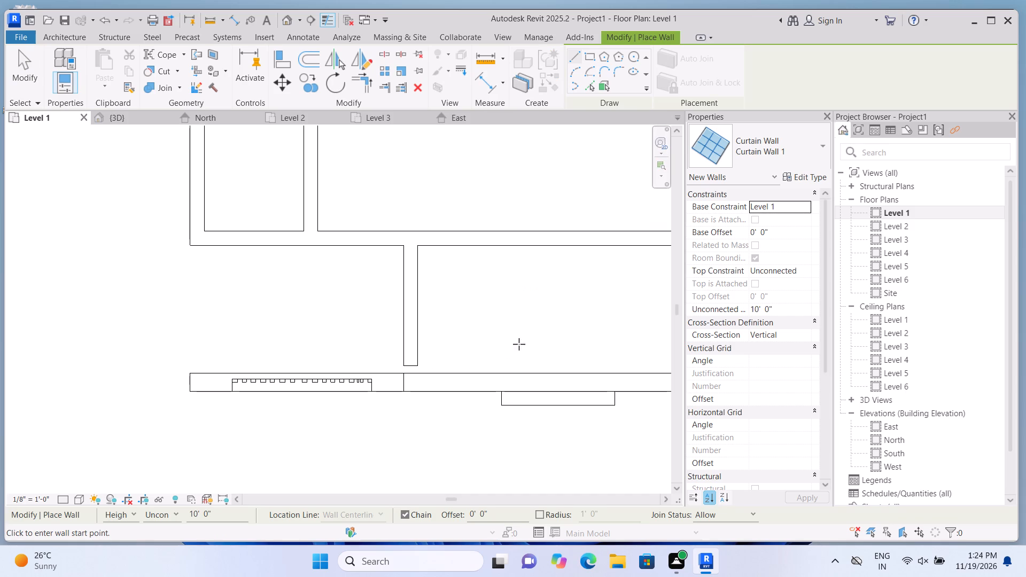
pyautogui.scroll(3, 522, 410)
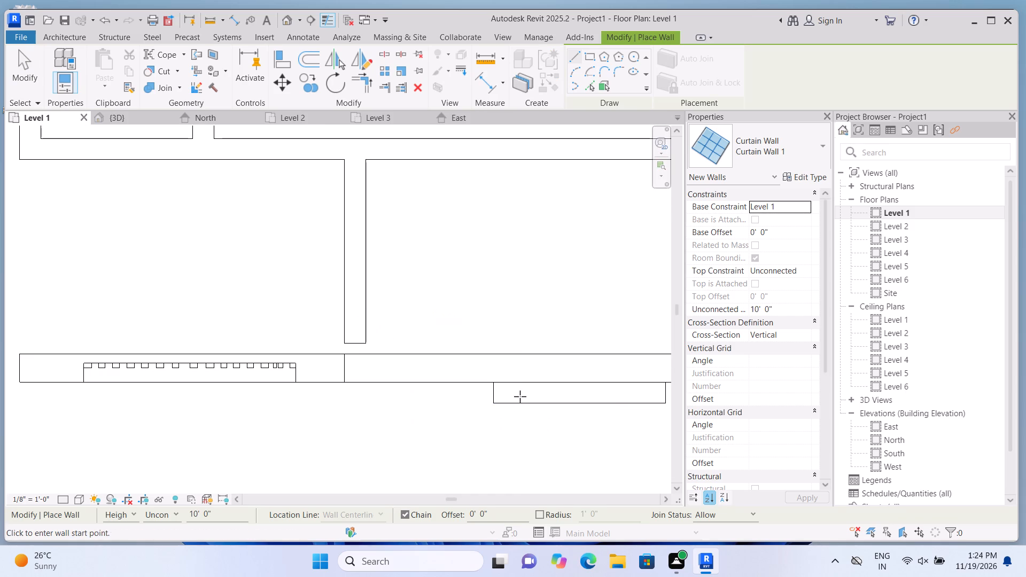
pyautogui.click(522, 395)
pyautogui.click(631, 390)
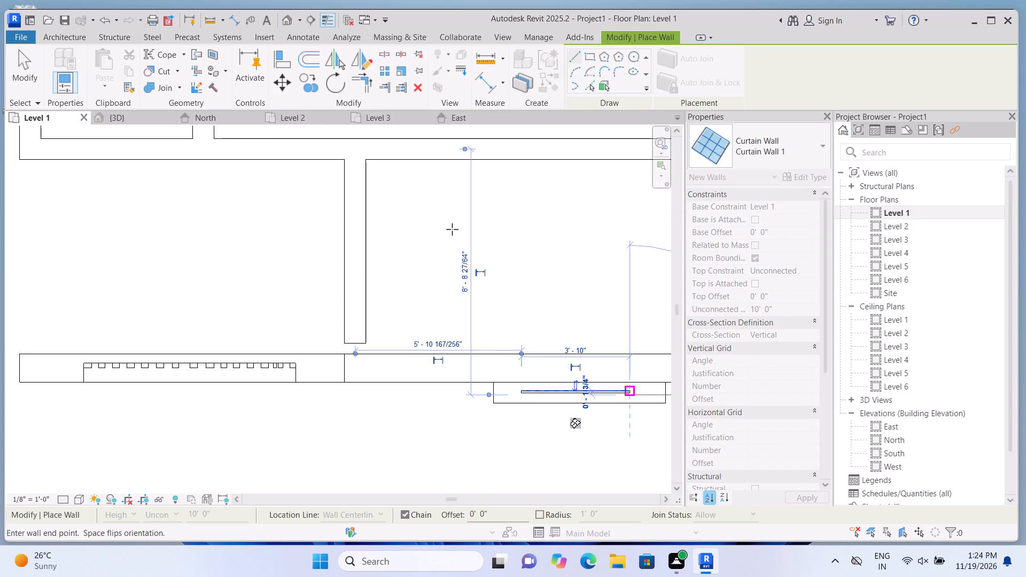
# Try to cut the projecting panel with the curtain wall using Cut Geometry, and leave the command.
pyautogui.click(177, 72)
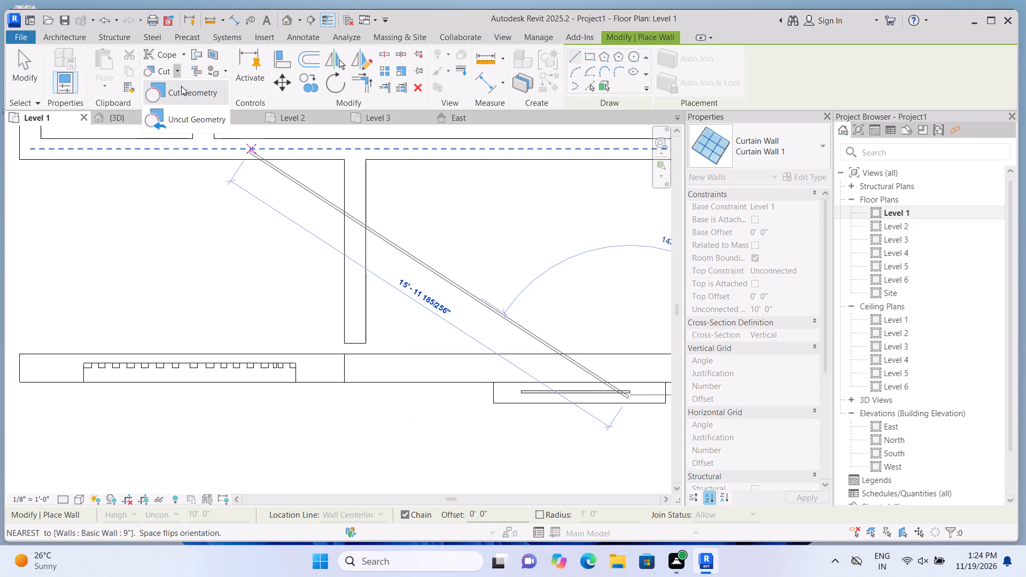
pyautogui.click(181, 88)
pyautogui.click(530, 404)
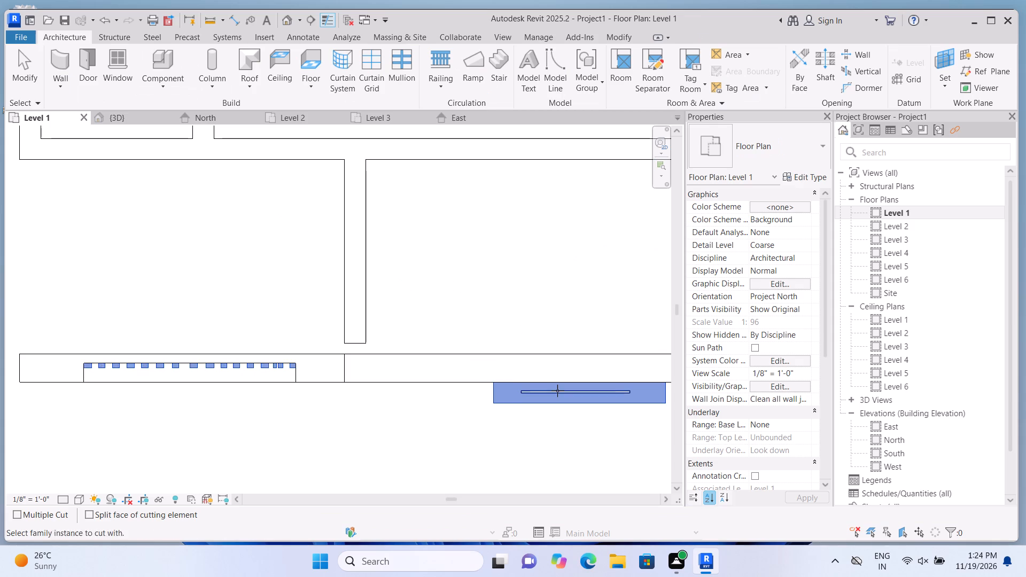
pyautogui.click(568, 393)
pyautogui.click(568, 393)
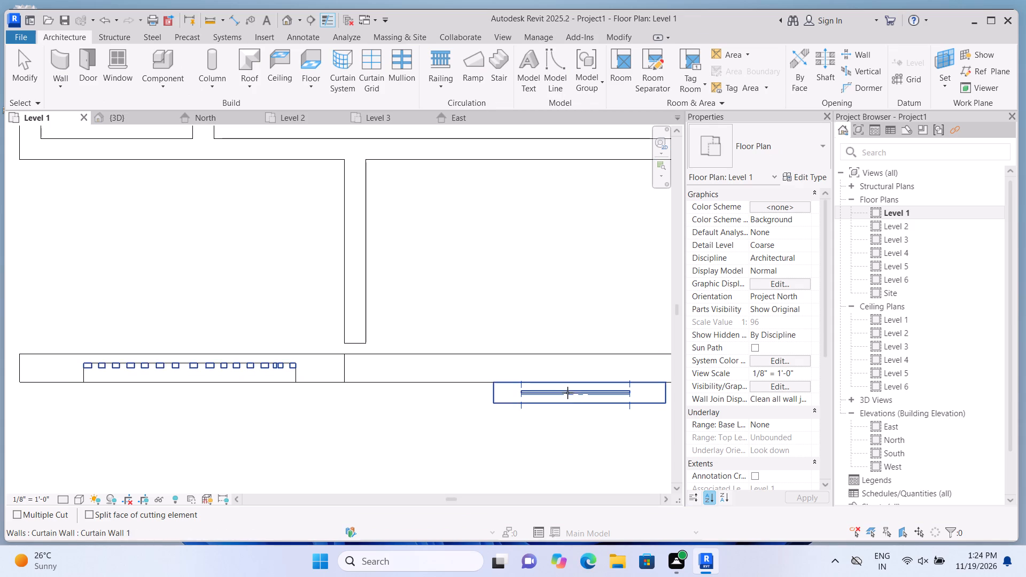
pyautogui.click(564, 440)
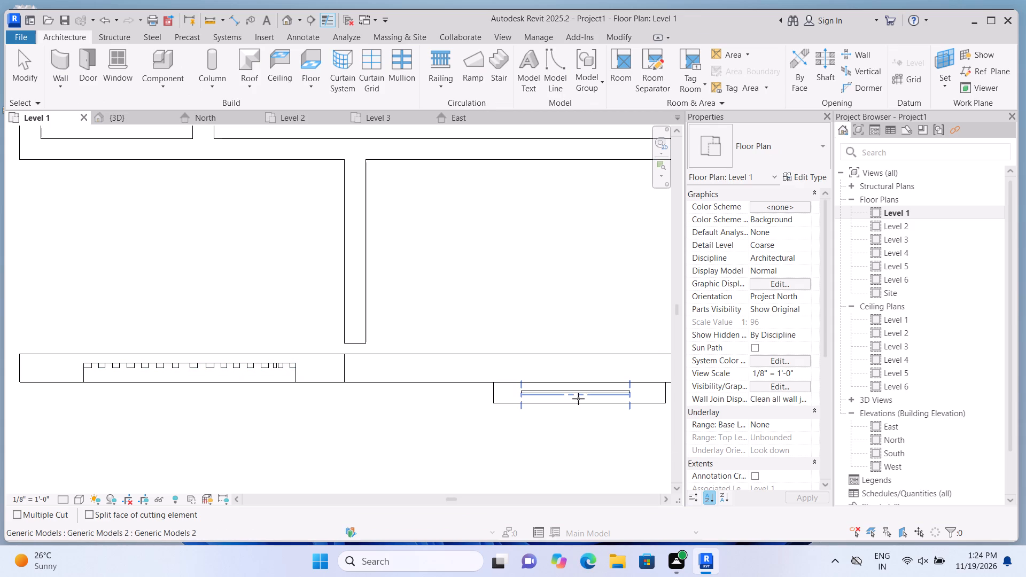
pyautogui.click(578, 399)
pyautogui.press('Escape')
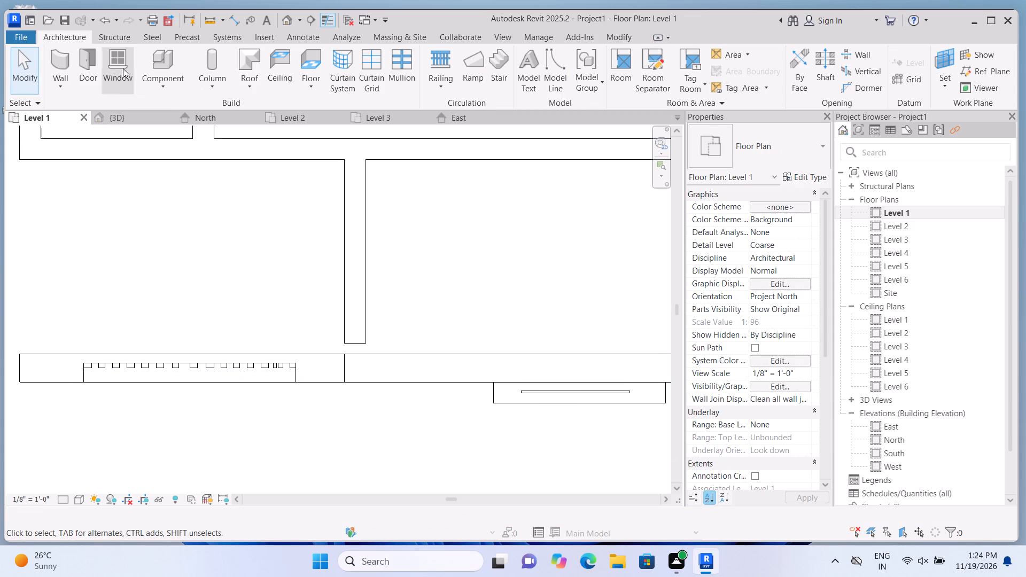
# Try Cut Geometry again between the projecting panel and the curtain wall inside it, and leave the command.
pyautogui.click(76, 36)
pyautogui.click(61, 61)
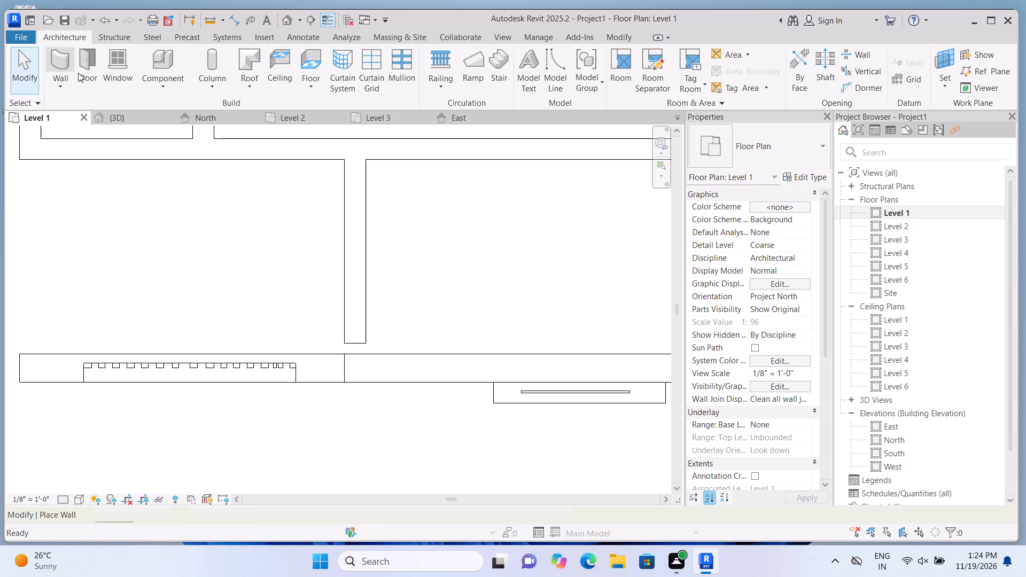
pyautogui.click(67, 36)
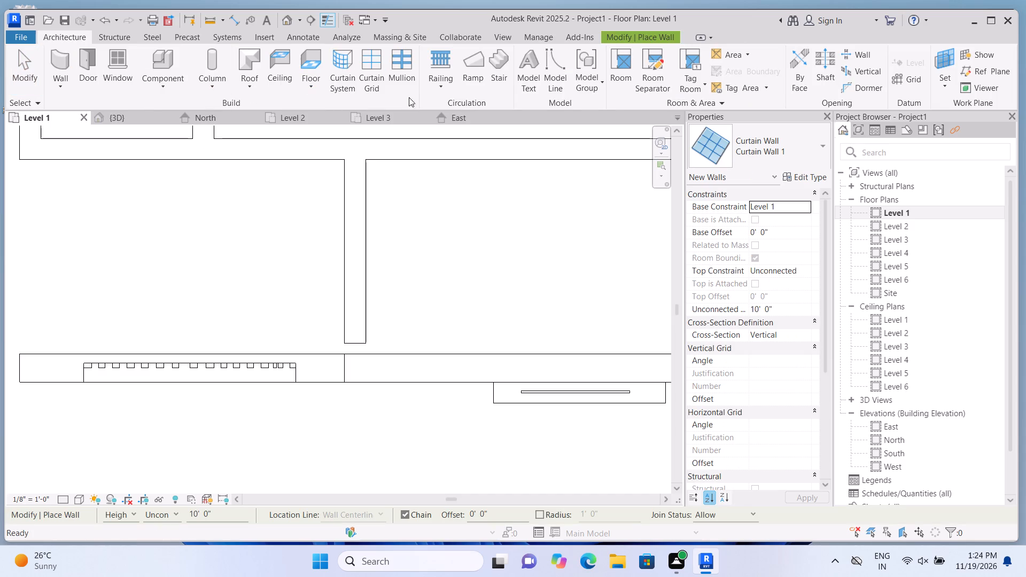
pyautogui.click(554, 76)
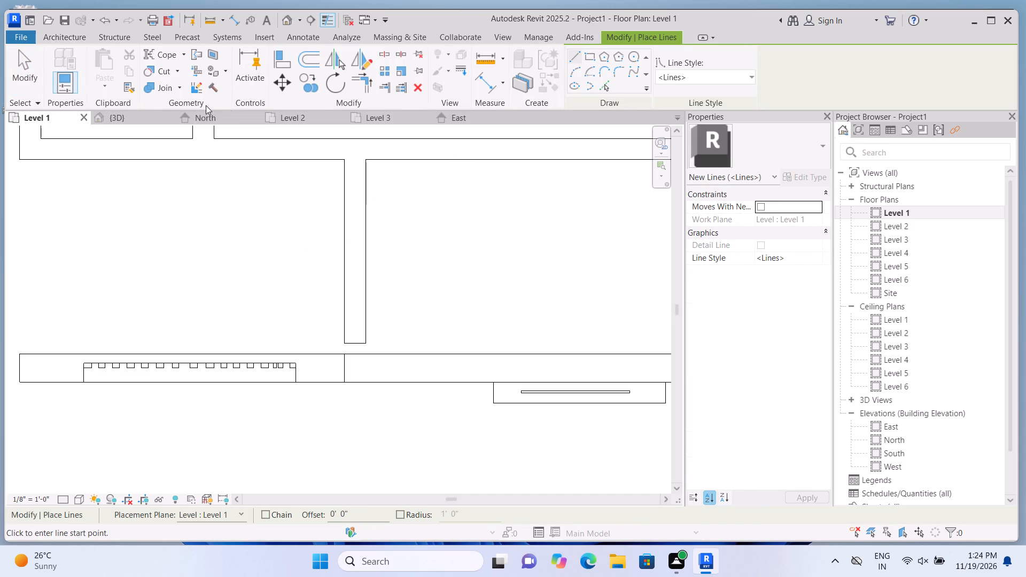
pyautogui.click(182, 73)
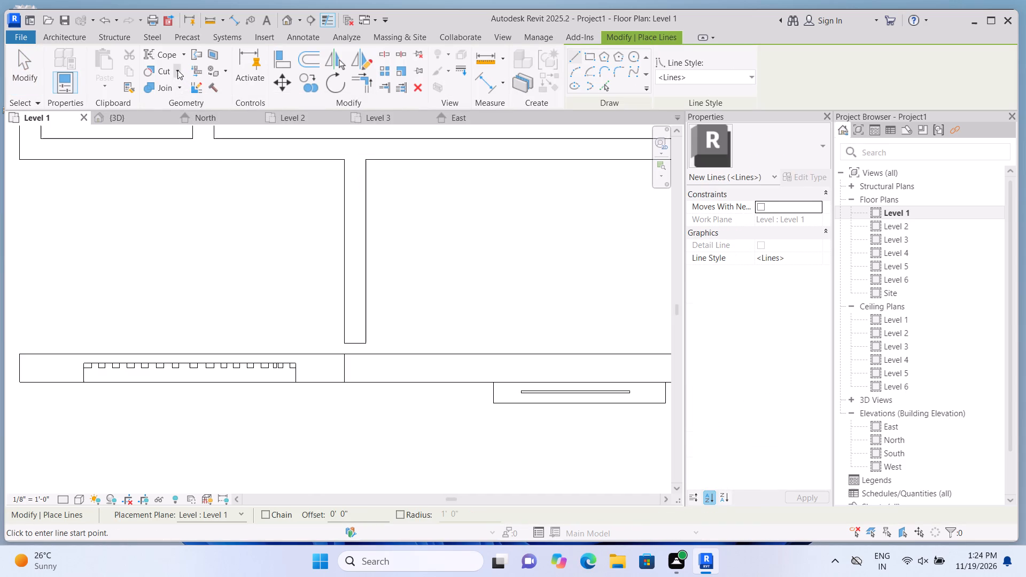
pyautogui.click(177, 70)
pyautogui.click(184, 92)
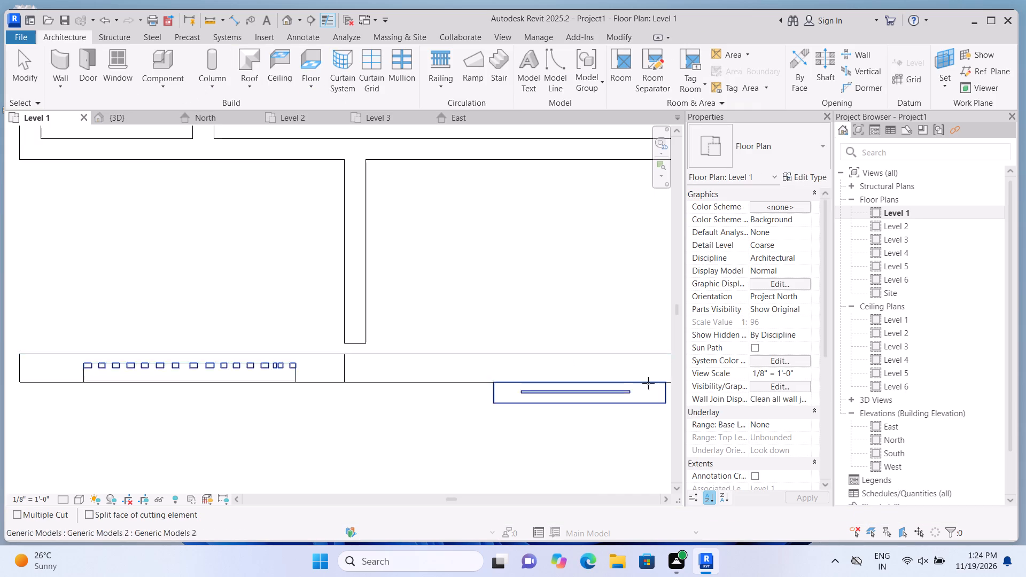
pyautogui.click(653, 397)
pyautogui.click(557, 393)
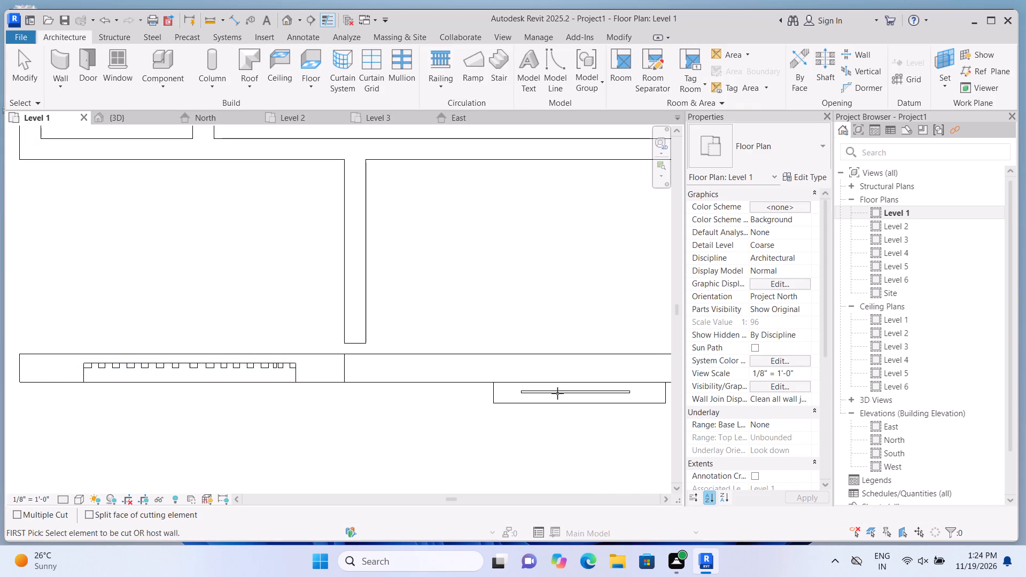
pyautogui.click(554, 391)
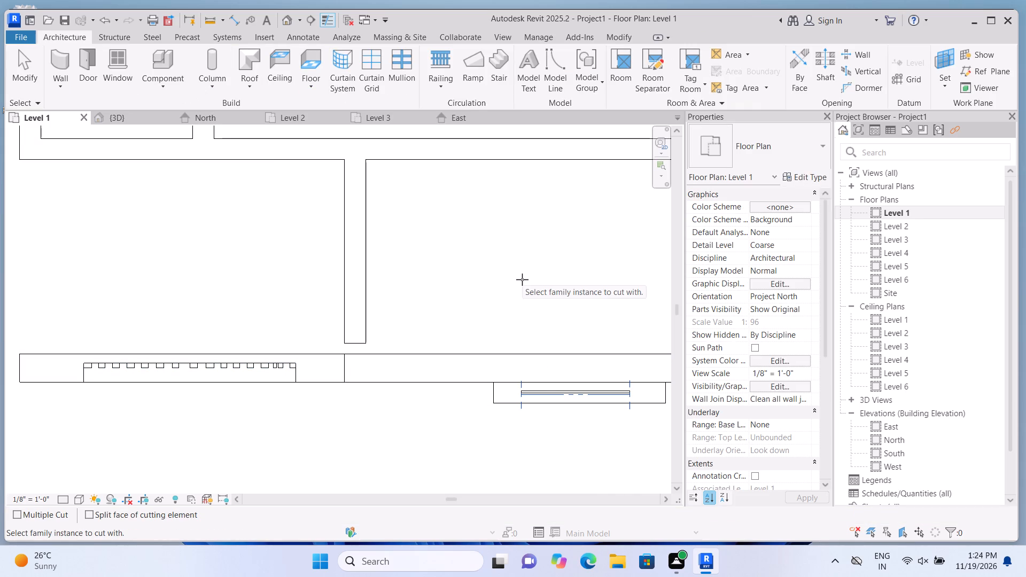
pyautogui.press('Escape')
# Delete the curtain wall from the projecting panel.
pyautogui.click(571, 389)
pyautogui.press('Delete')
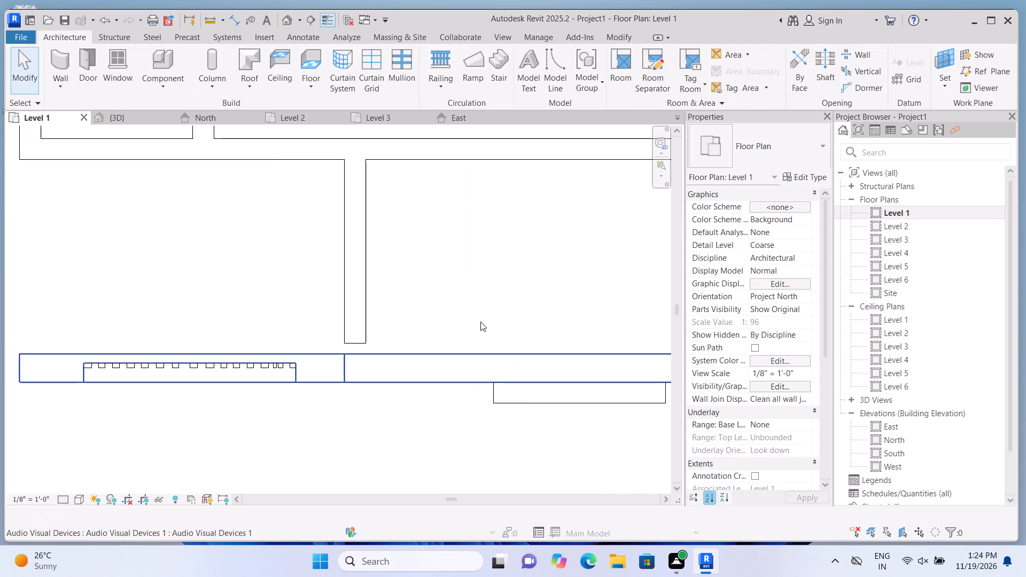
# Place a shorter curtain wall, 10' high, inside the projecting panel on Level 1.
pyautogui.click(71, 61)
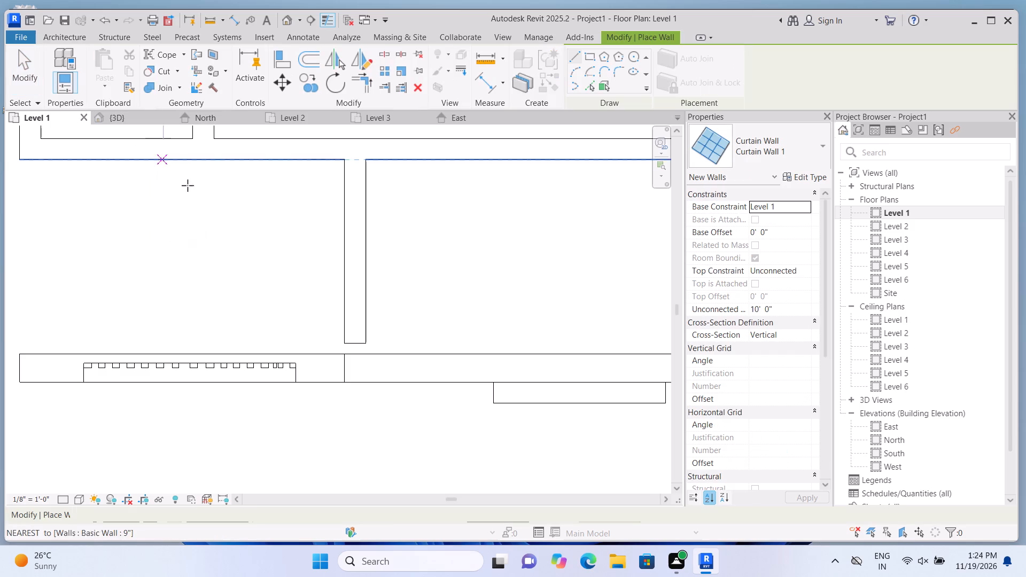
pyautogui.click(542, 392)
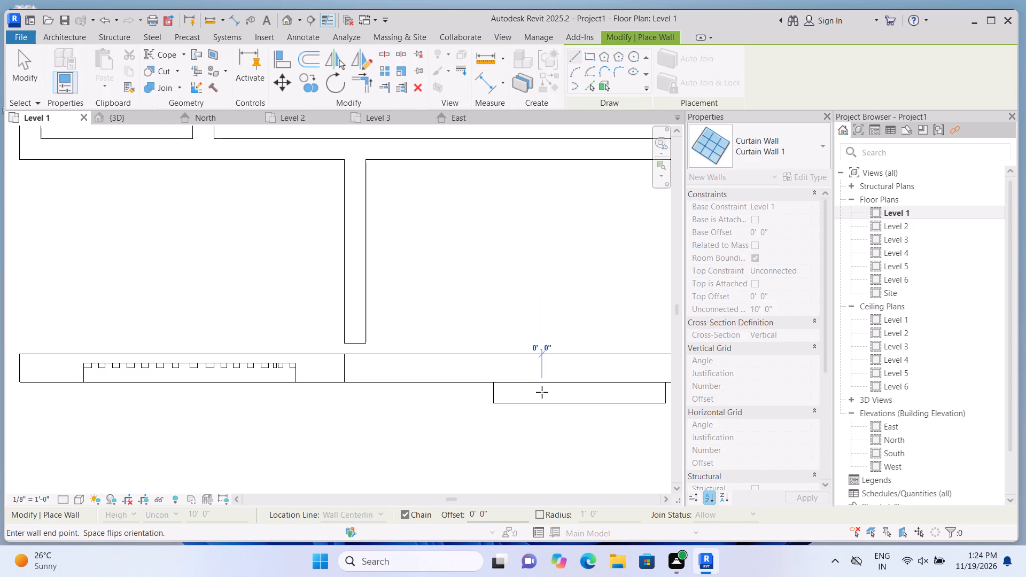
pyautogui.click(614, 397)
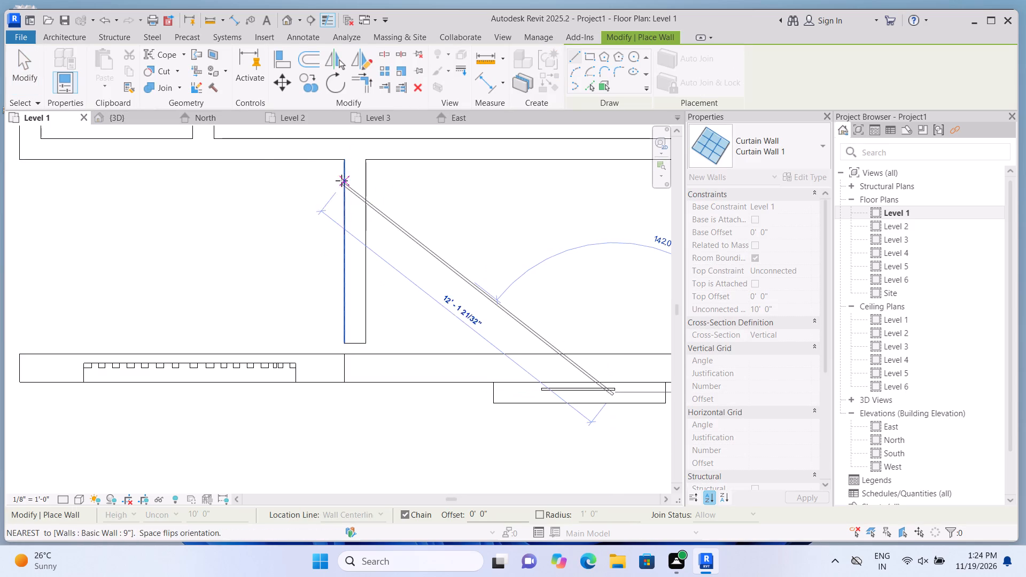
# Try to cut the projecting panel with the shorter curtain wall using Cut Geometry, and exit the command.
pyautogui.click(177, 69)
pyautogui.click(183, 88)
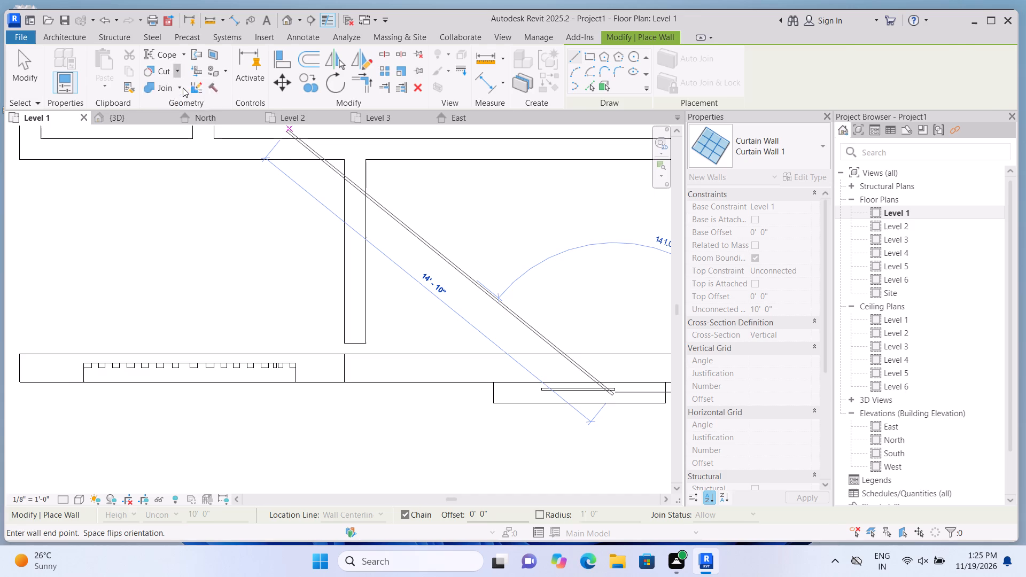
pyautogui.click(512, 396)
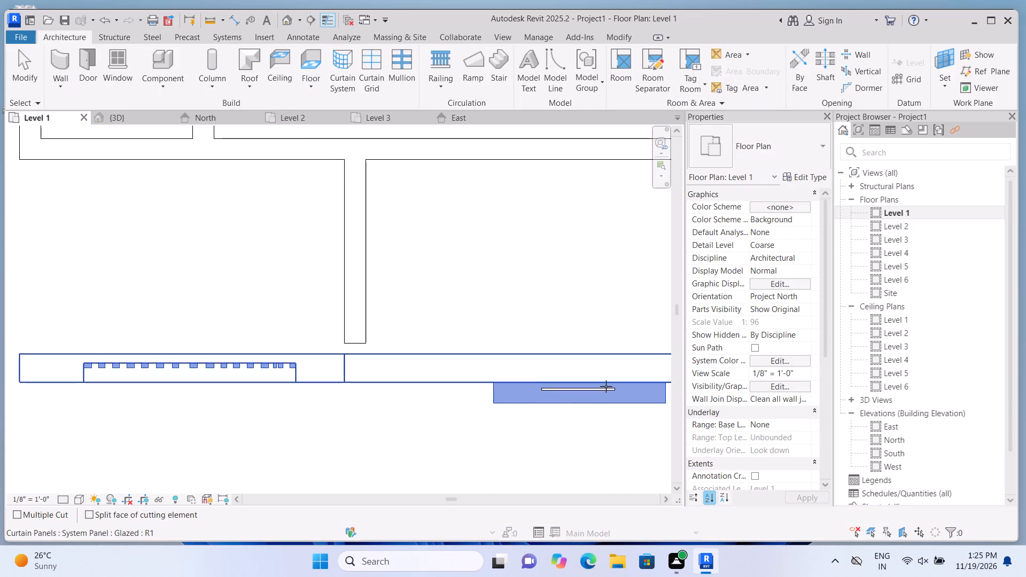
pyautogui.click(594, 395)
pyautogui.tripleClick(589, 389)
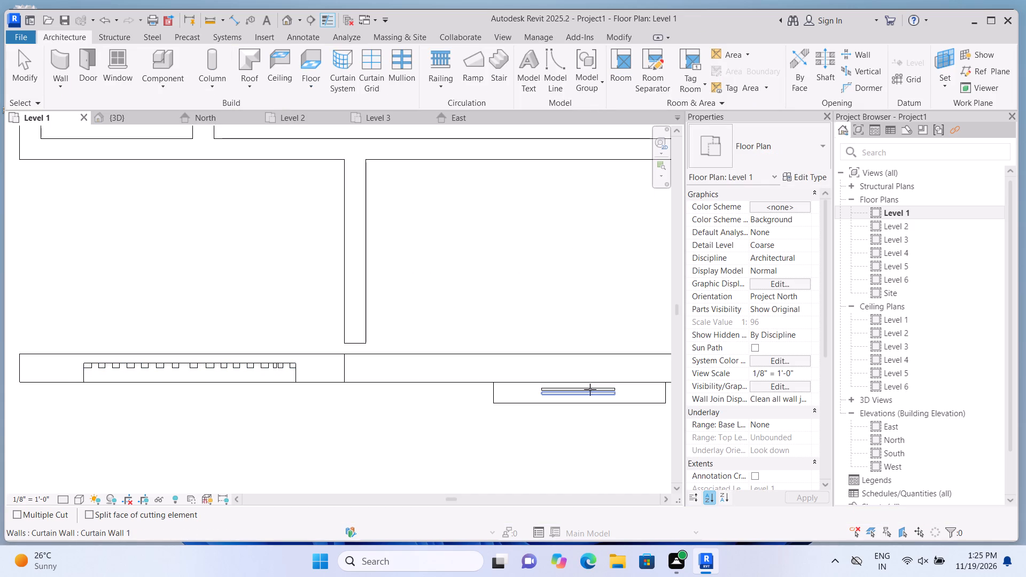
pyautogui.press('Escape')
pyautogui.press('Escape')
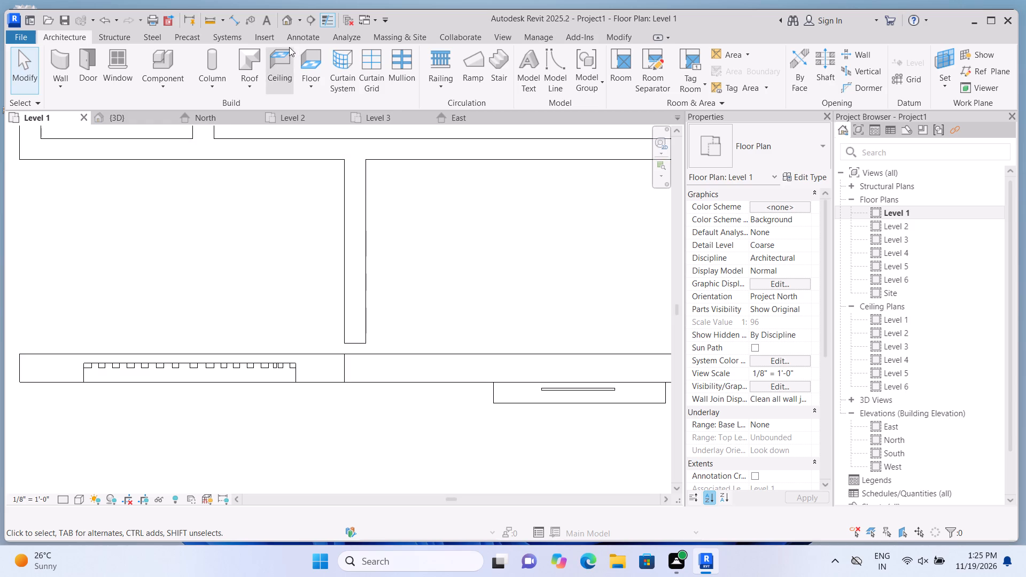
# In the 3D view, open the in-place model containing the tall projecting panel and the grooves for editing.
pyautogui.click(287, 18)
pyautogui.scroll(3, 284, 397)
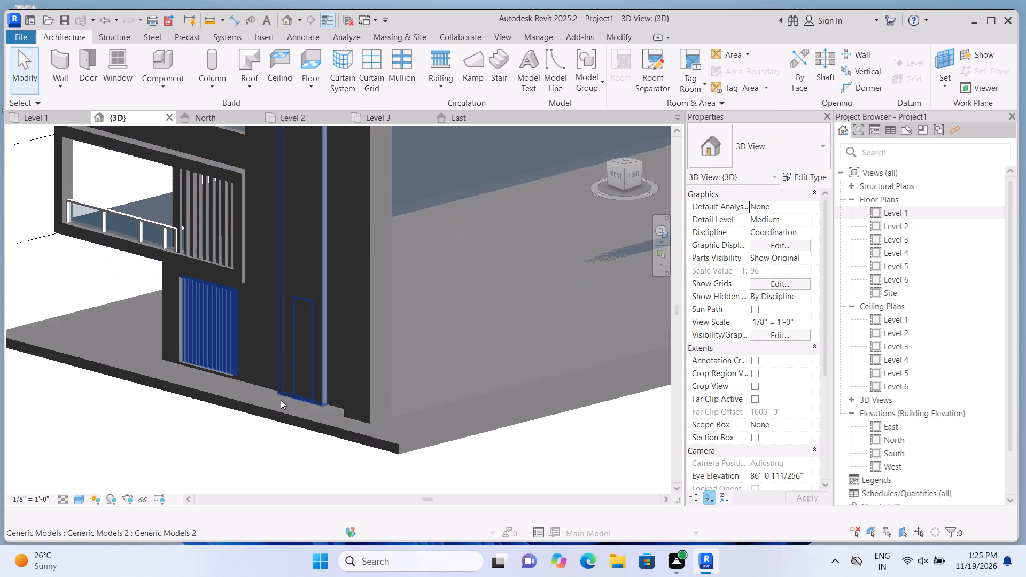
pyautogui.scroll(1, 281, 400)
pyautogui.click(308, 306)
pyautogui.scroll(1, 307, 310)
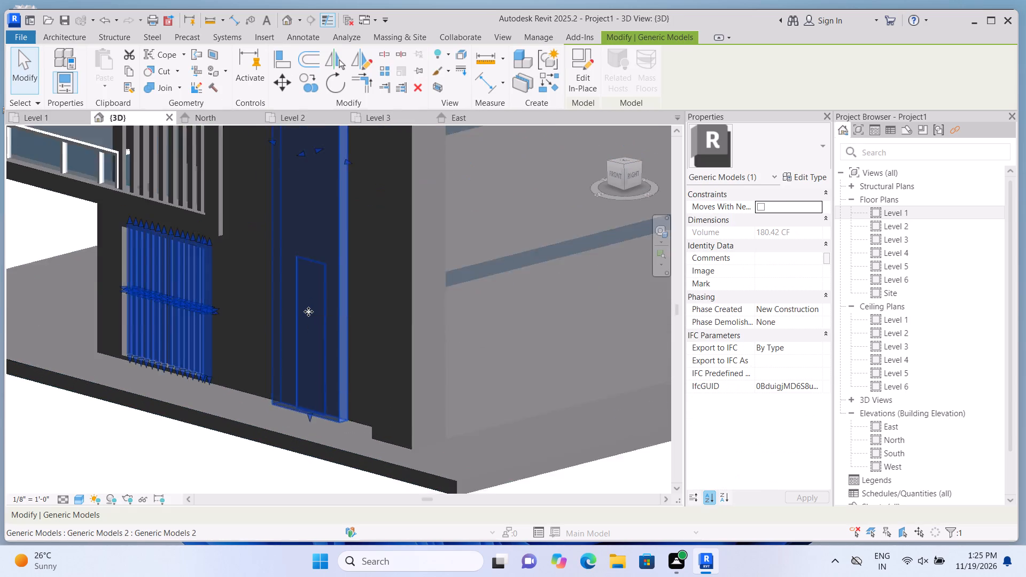
pyautogui.scroll(2, 308, 311)
pyautogui.click(587, 59)
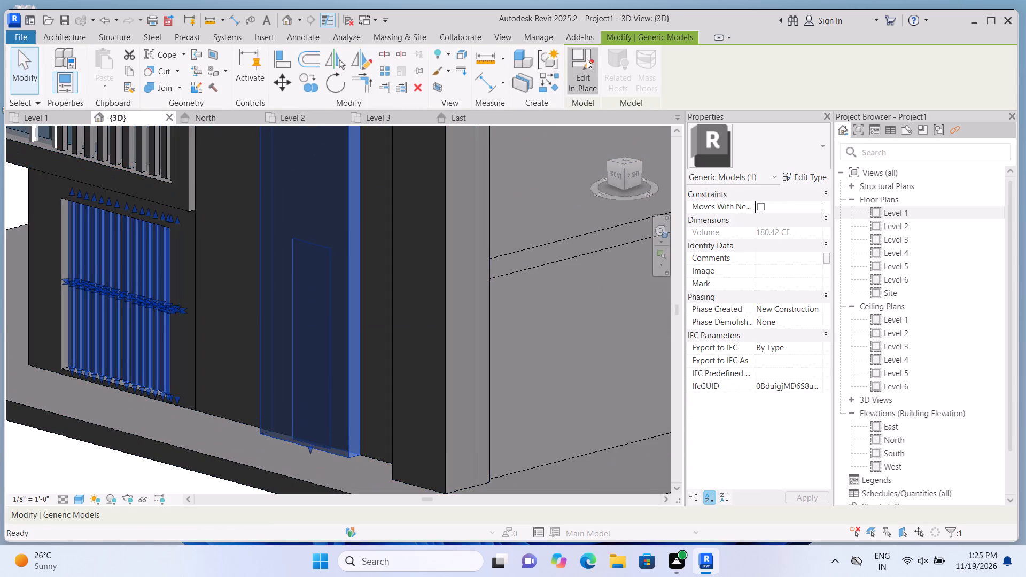
# Select the tall solid 9" extrusion and shift it freehand from its position on the front facade.
pyautogui.scroll(2, 166, 362)
pyautogui.click(321, 361)
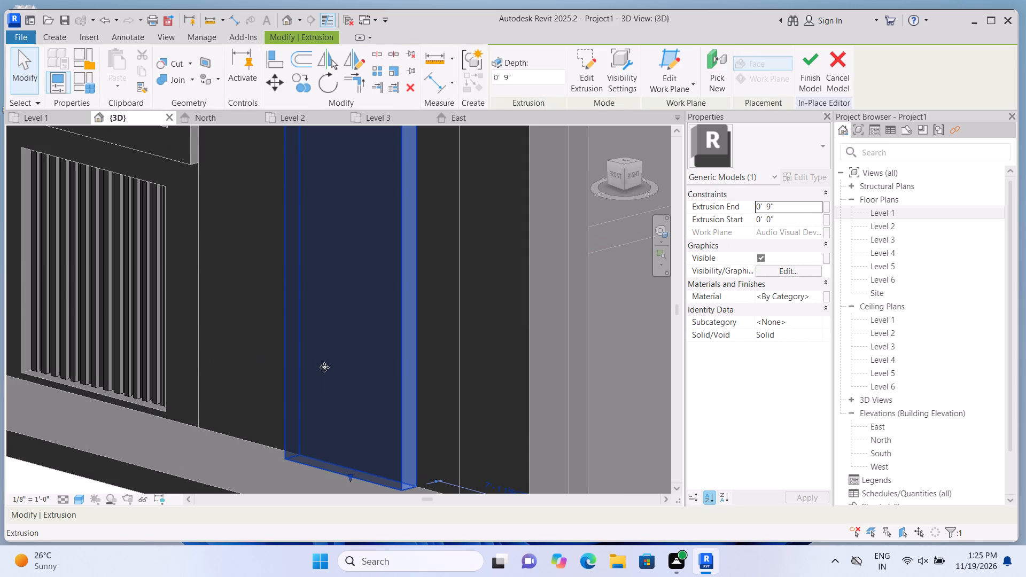
pyautogui.scroll(1, 331, 378)
pyautogui.scroll(-5, 337, 380)
pyautogui.moveTo(352, 351); pyautogui.dragTo(330, 361)
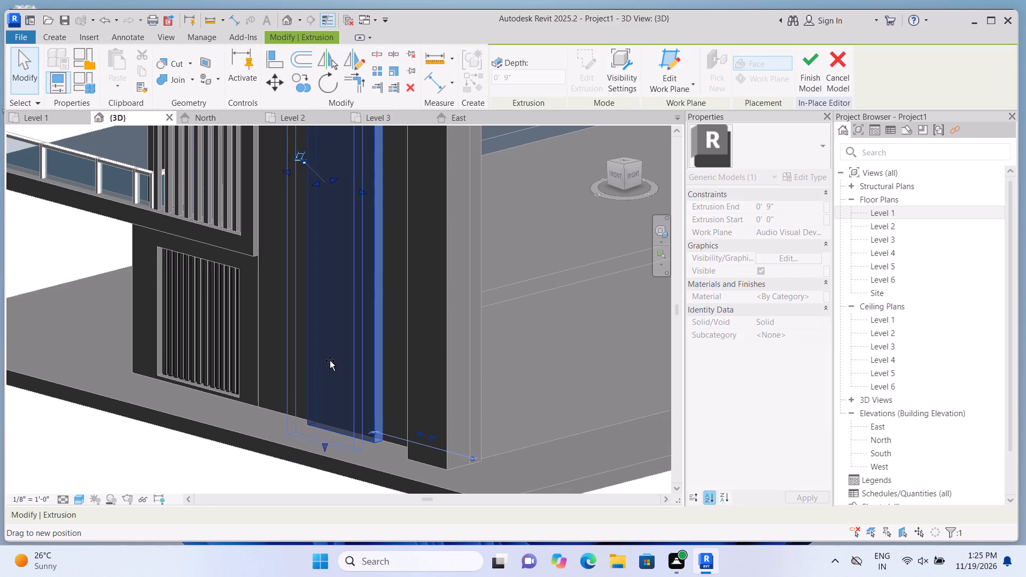
pyautogui.moveTo(330, 361); pyautogui.dragTo(335, 361)
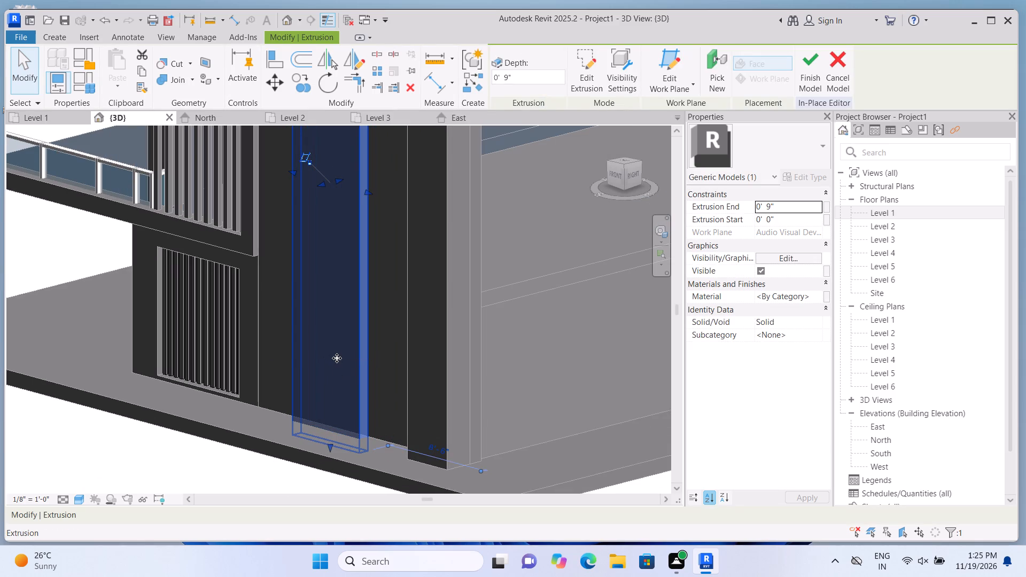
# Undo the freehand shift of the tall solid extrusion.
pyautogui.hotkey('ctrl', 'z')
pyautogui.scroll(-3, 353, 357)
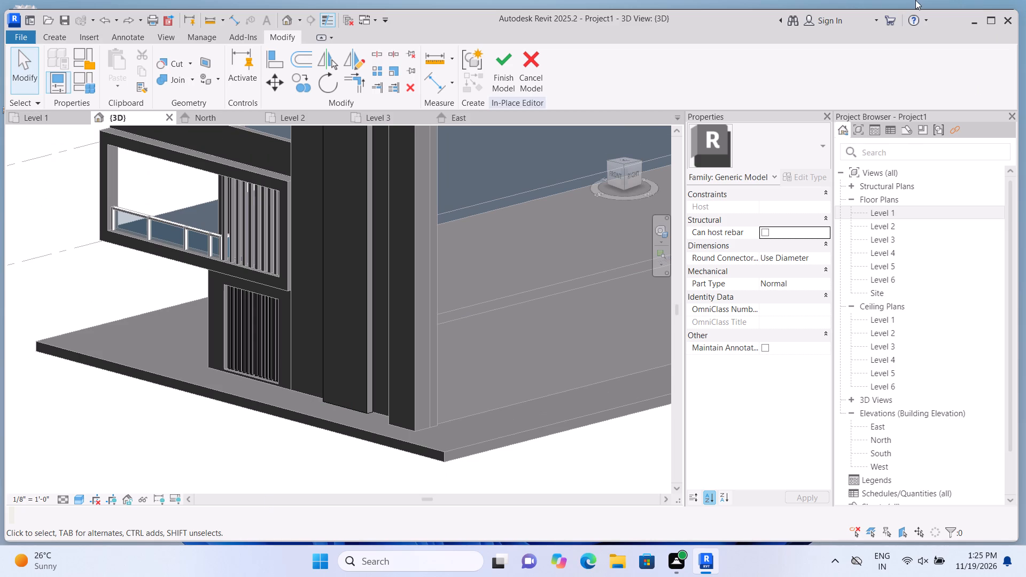
# Switch to the Level 1 floor plan and finish the in-place model containing the tall projecting panel.
pyautogui.doubleClick(880, 211)
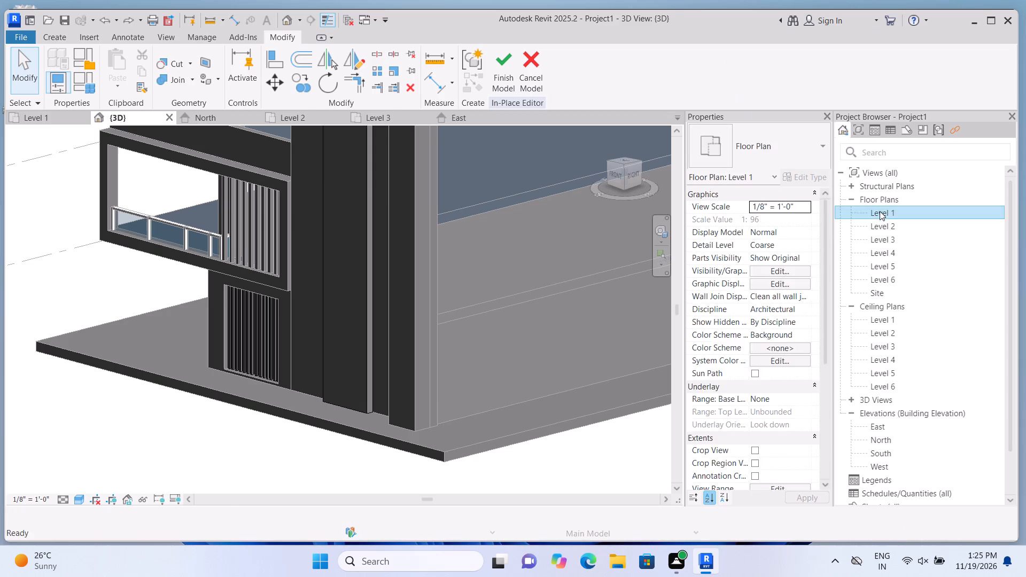
pyautogui.scroll(-11, 605, 312)
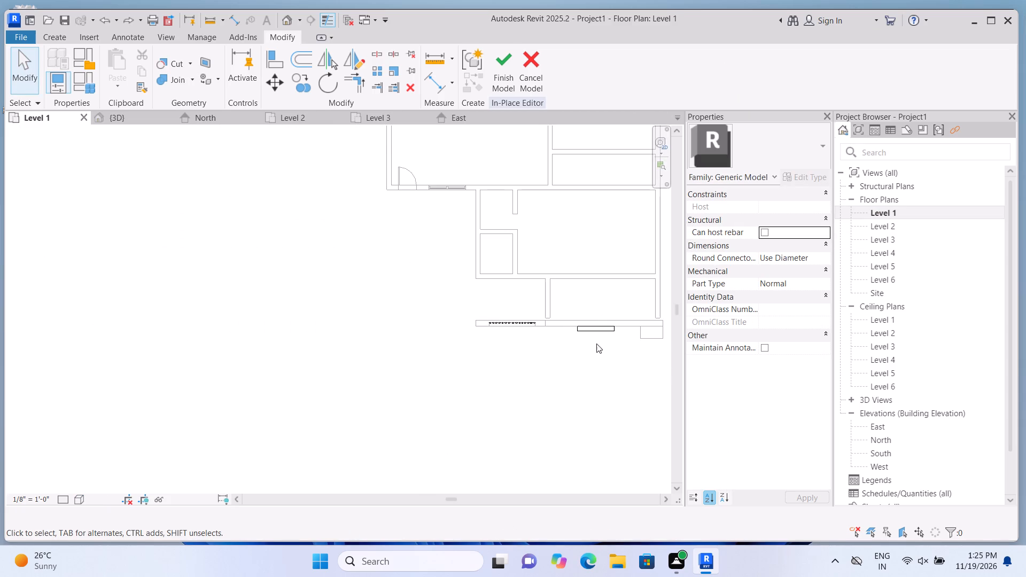
pyautogui.scroll(9, 658, 326)
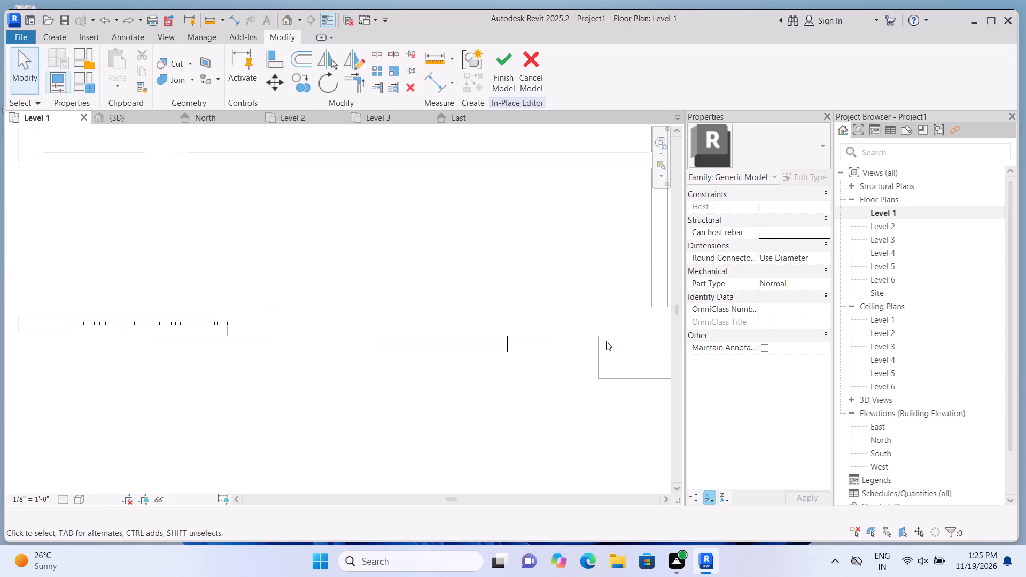
pyautogui.click(461, 352)
pyautogui.click(445, 436)
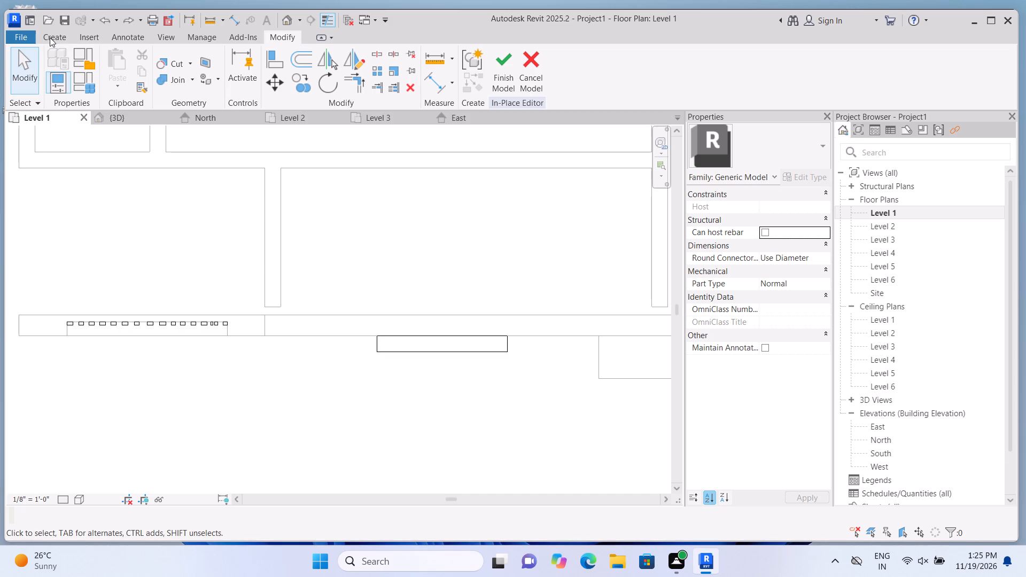
pyautogui.click(503, 94)
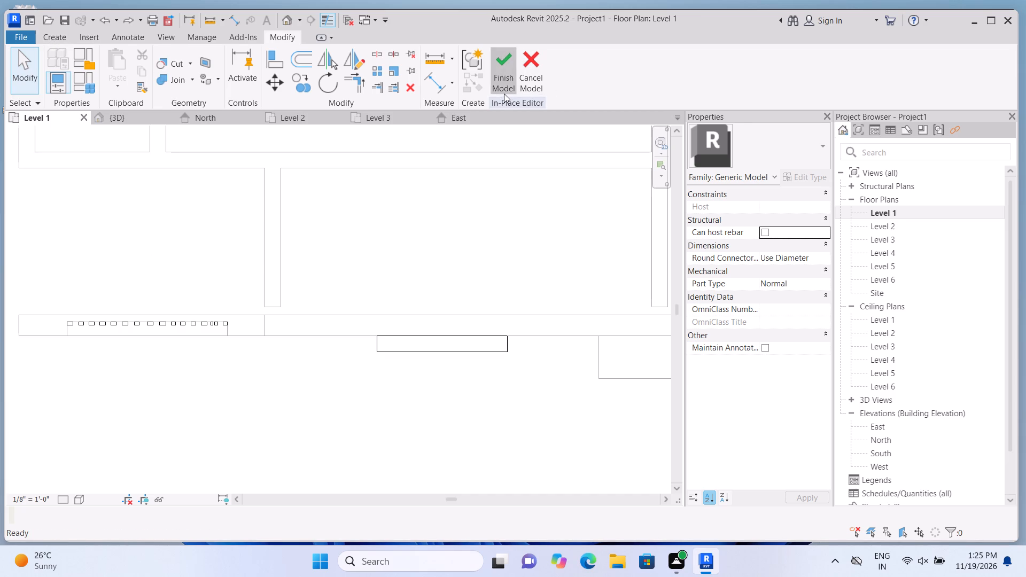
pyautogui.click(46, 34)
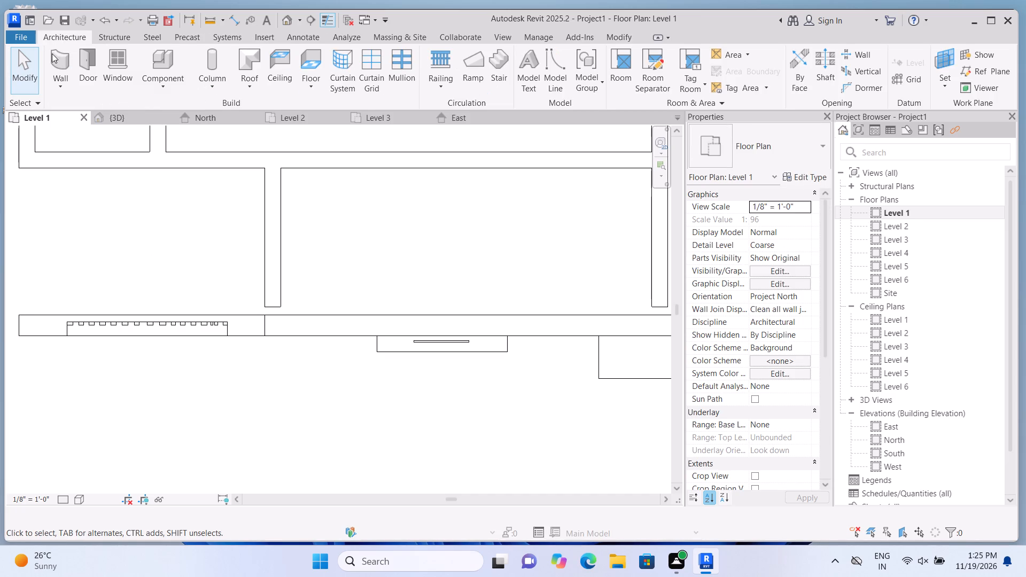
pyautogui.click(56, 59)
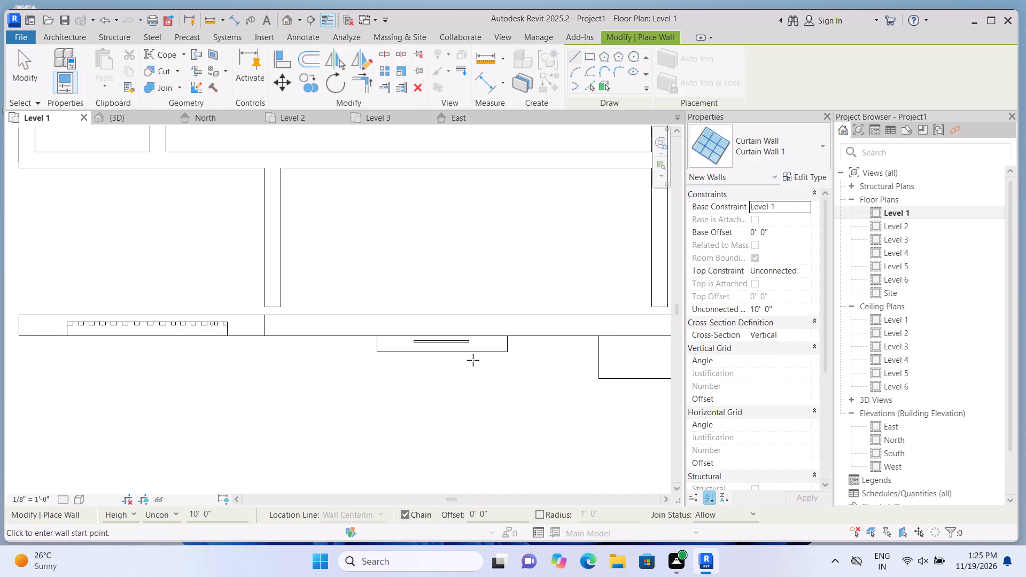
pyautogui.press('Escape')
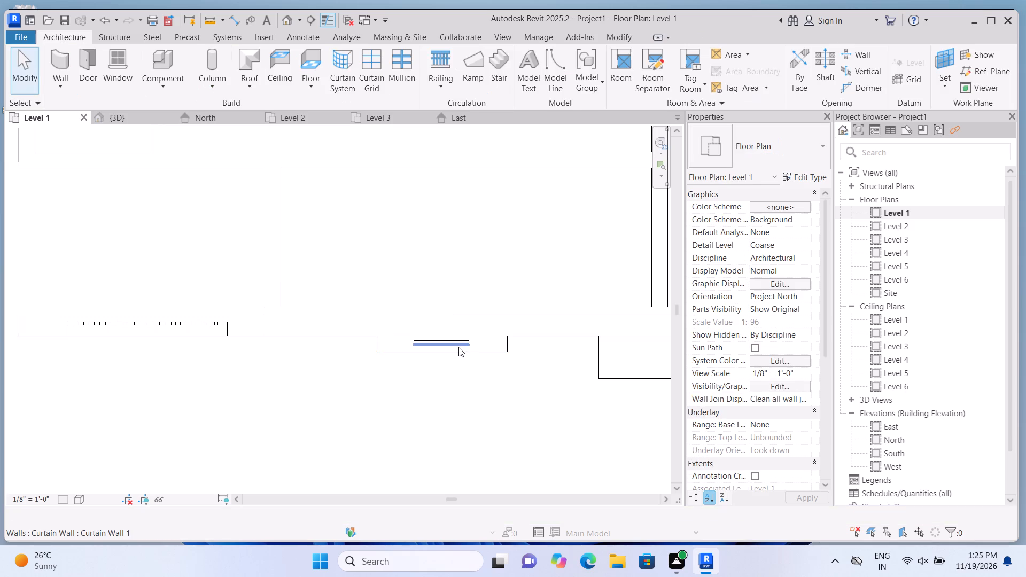
# Delete the short curtain wall inside the projecting panel on Level 1.
pyautogui.click(455, 341)
pyautogui.press('Delete')
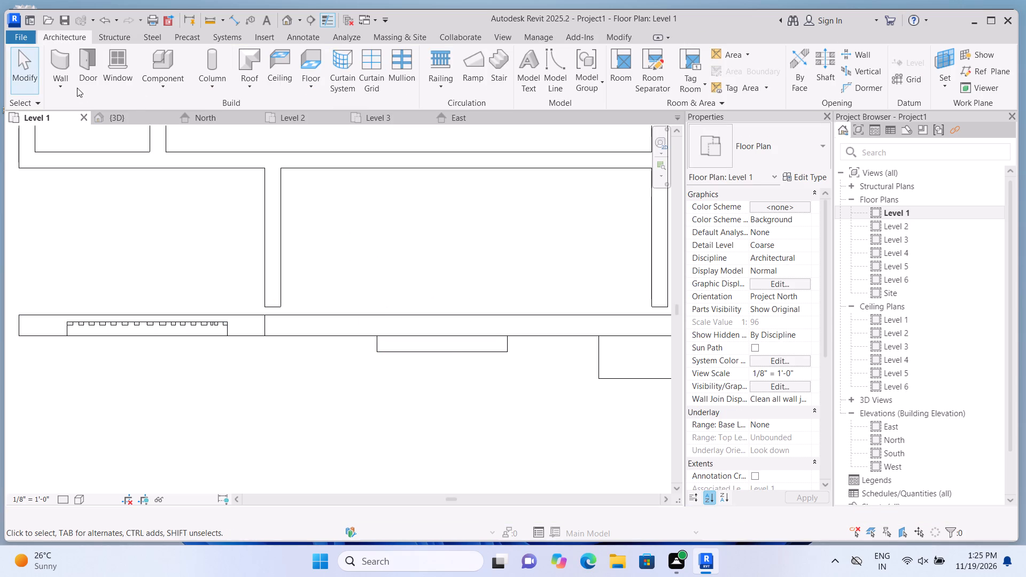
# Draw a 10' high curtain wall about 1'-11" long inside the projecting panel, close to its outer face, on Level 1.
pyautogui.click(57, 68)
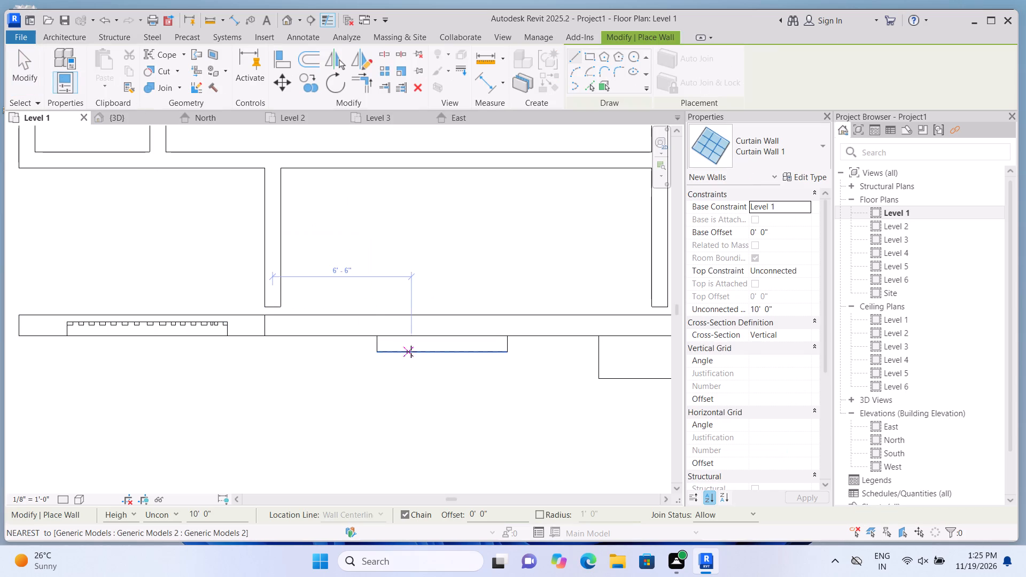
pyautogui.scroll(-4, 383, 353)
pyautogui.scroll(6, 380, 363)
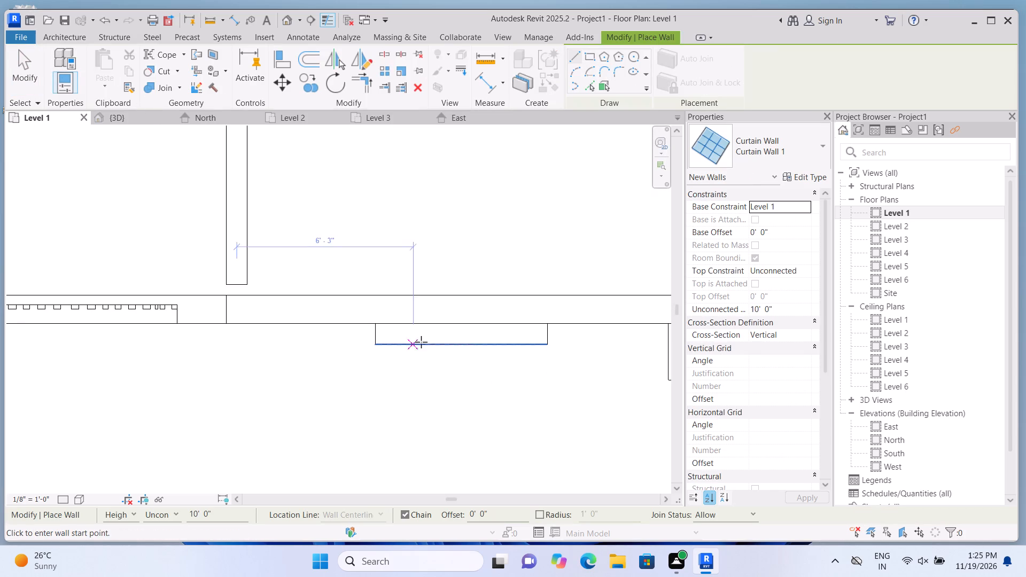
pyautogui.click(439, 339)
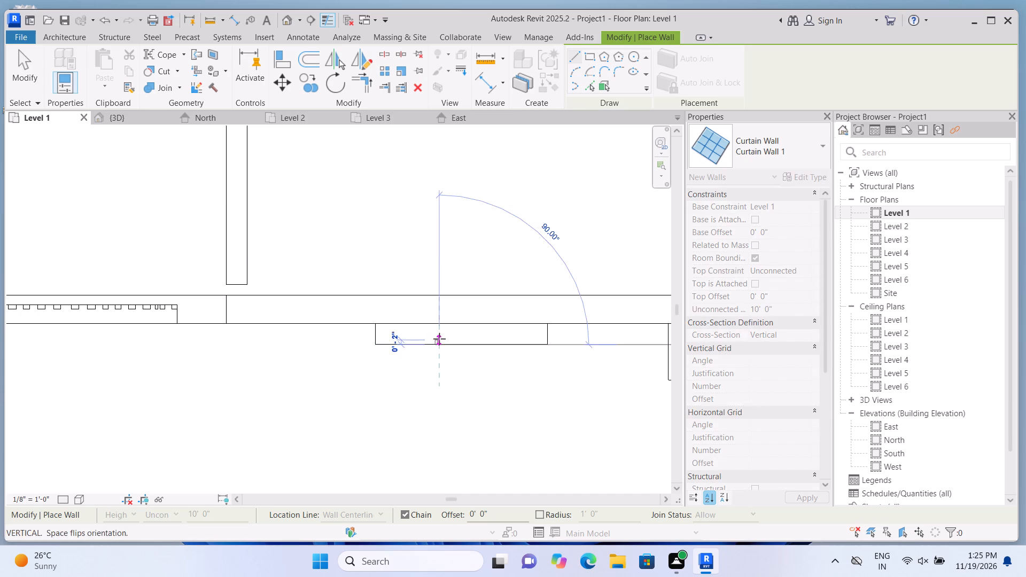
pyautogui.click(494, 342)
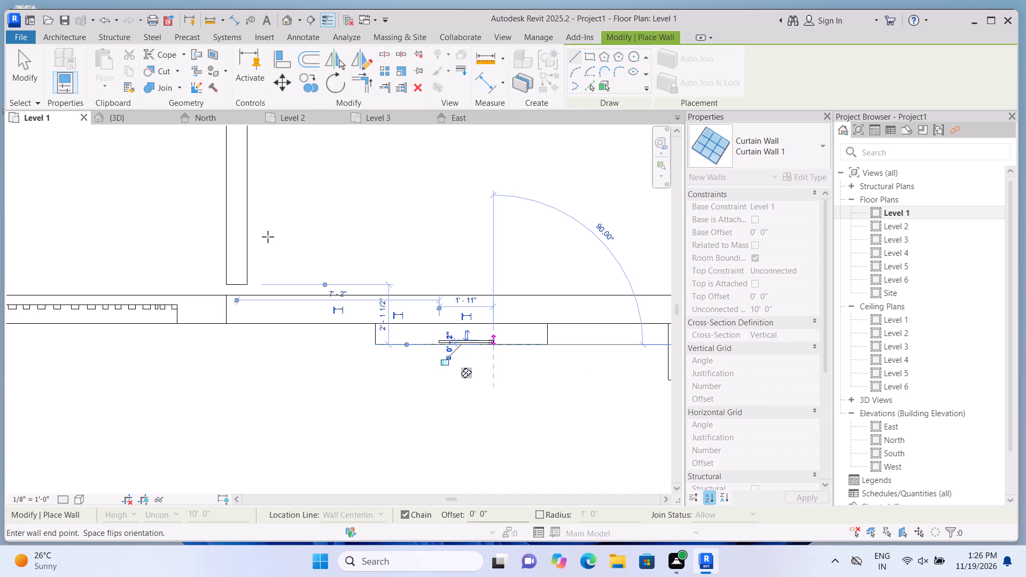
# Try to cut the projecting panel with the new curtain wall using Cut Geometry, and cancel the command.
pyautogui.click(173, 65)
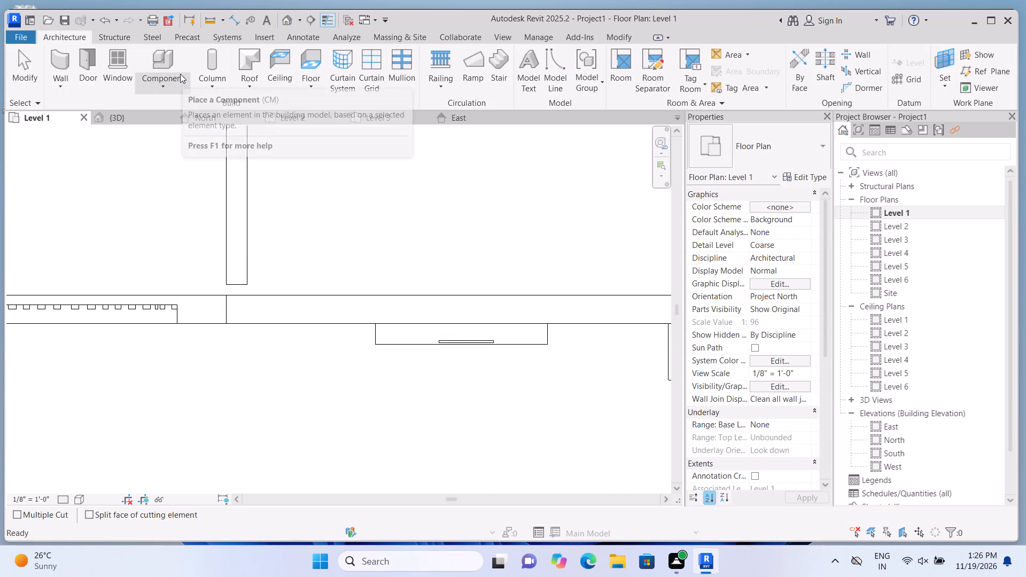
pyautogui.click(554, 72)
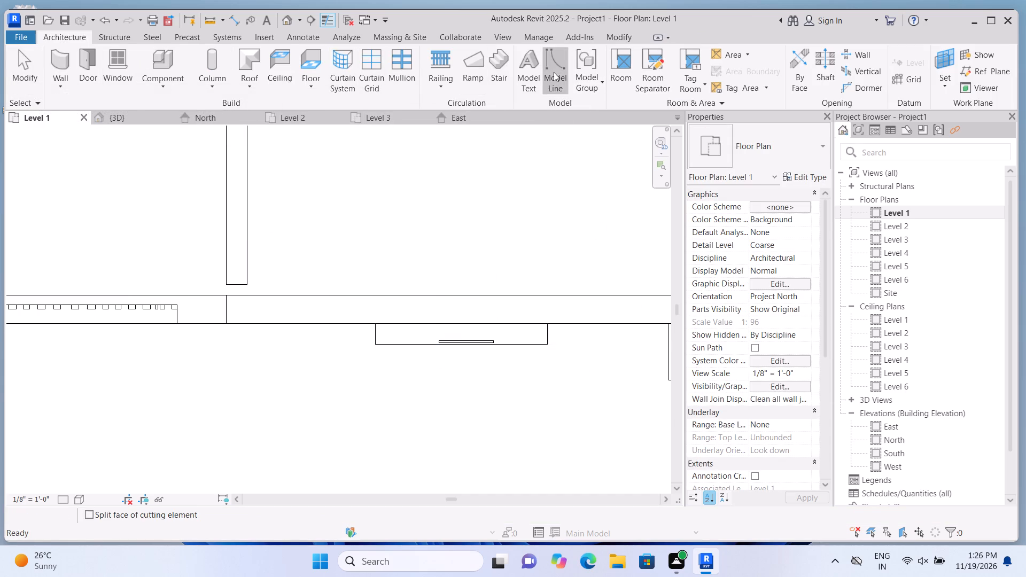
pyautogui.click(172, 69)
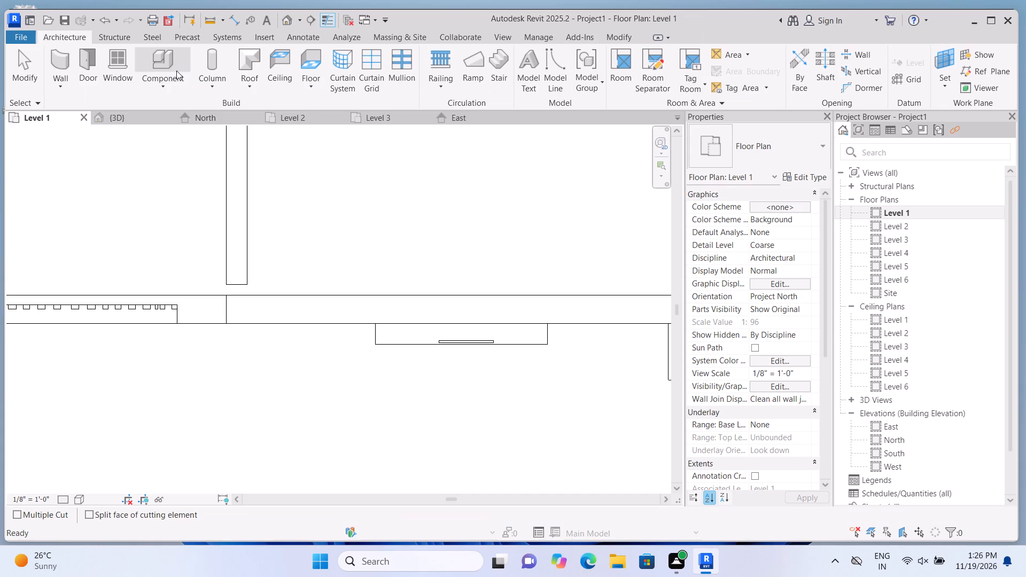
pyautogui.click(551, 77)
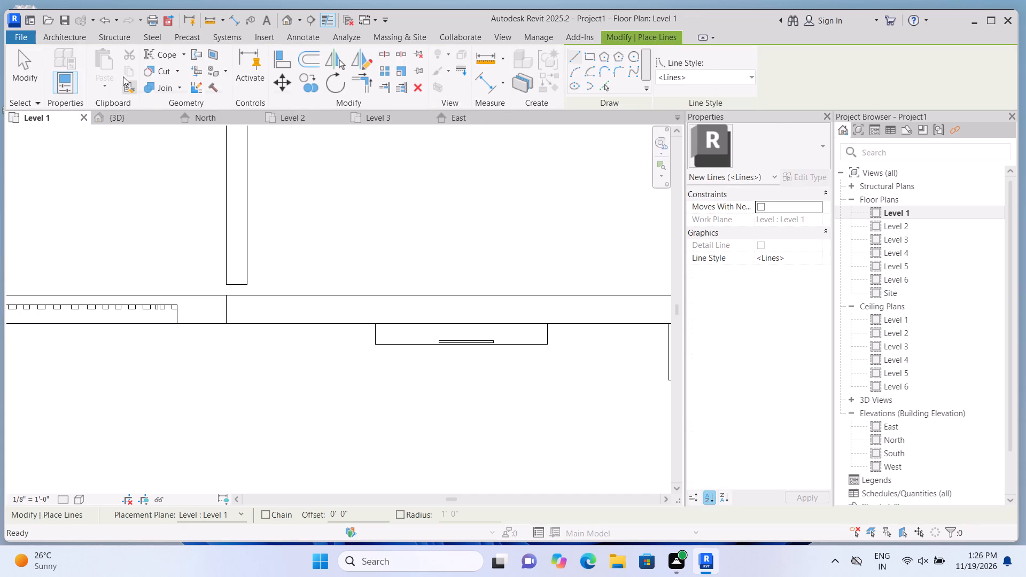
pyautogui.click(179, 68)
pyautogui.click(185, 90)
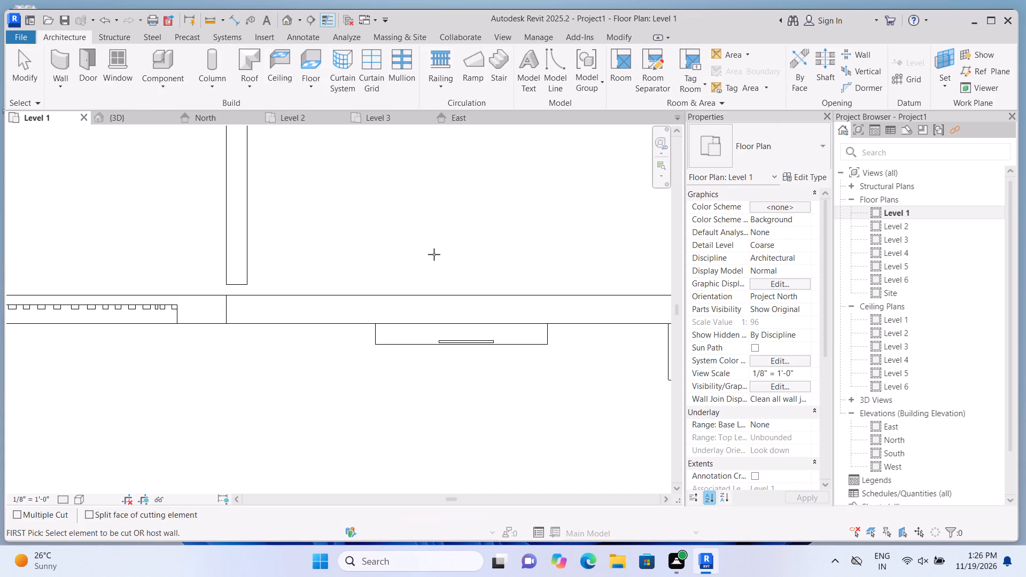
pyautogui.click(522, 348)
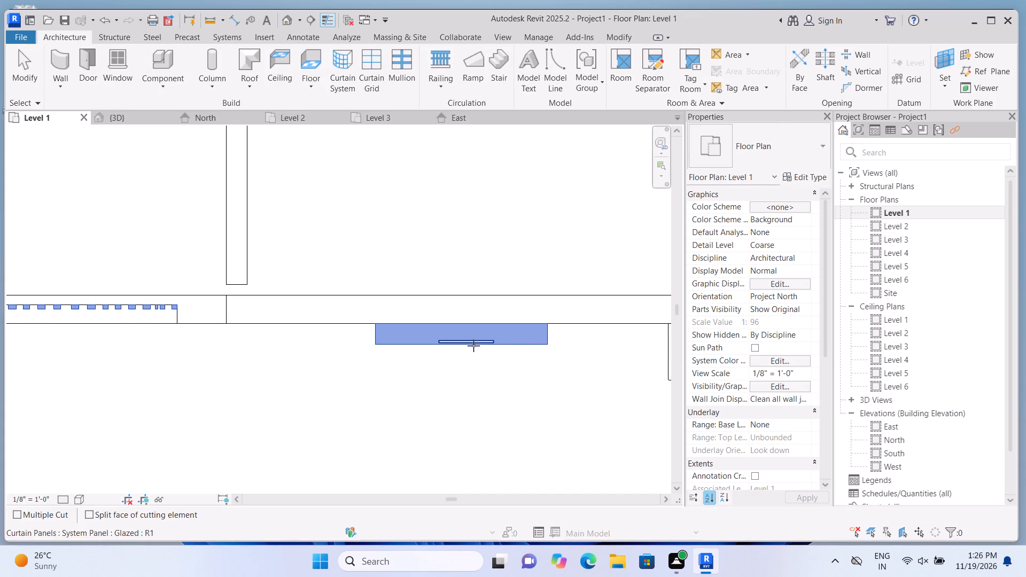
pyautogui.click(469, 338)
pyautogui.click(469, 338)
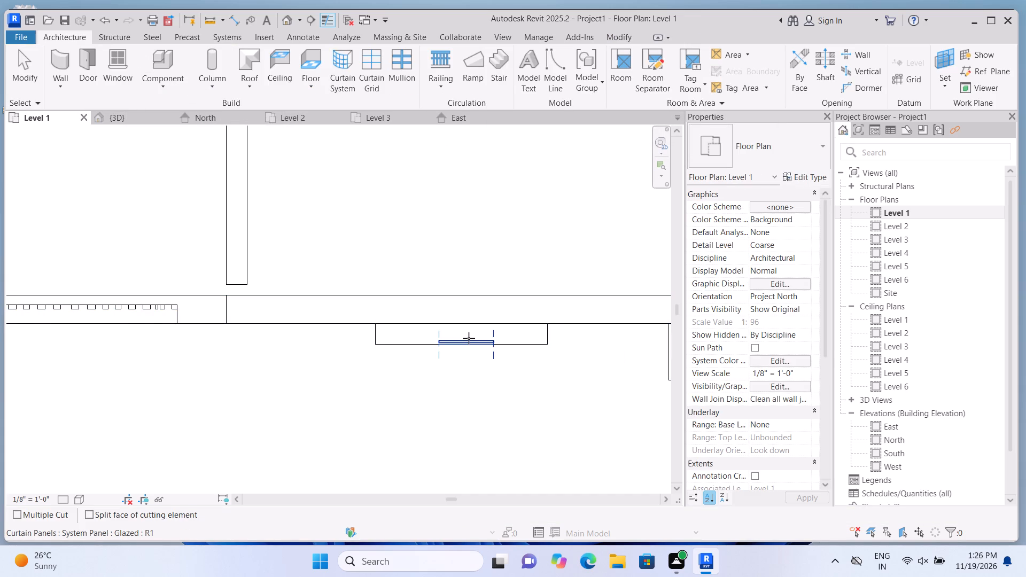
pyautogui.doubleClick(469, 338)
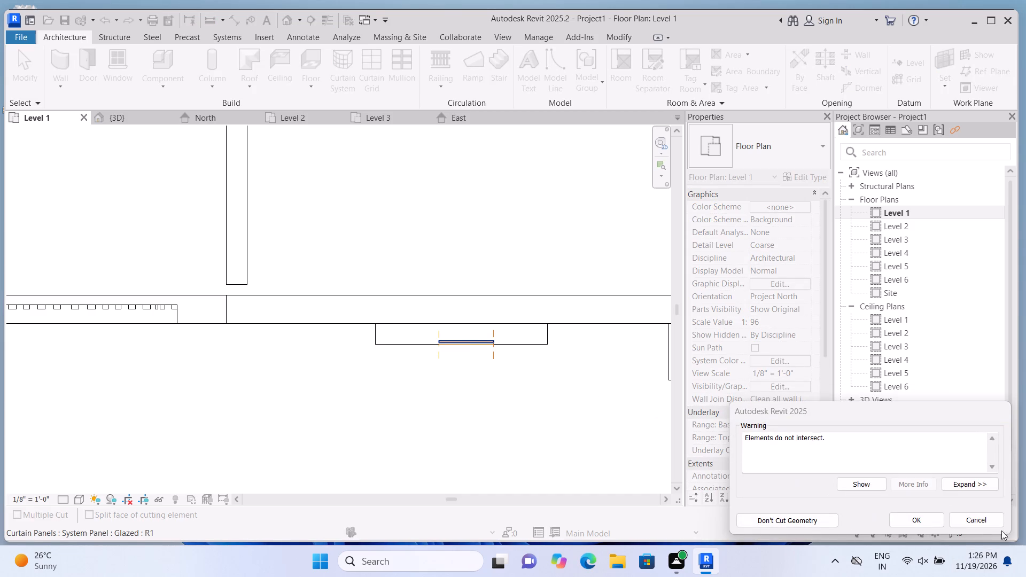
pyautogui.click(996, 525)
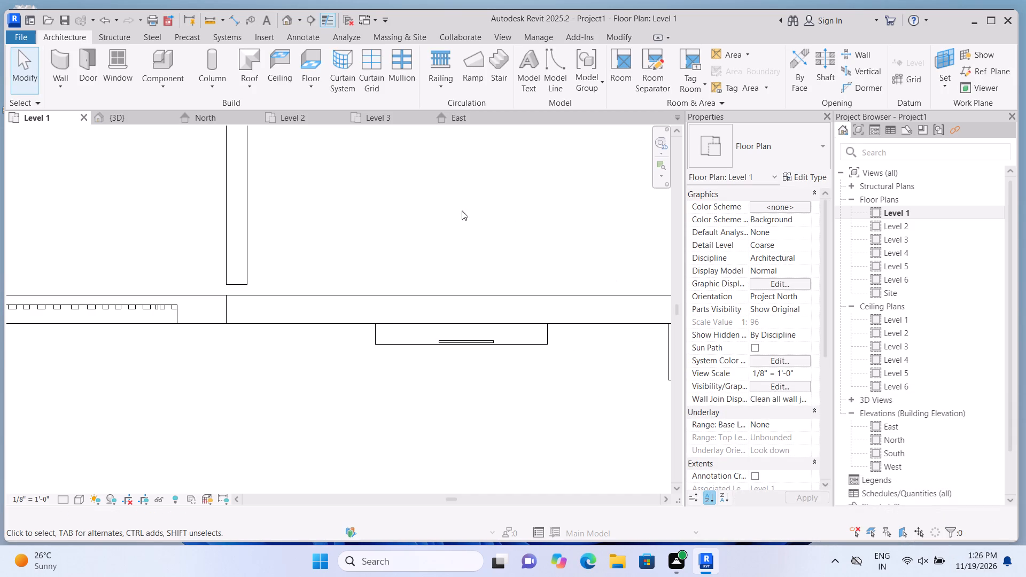
# Examine in the 3D view how the curtain wall sits in the tall projecting panel.
pyautogui.click(283, 24)
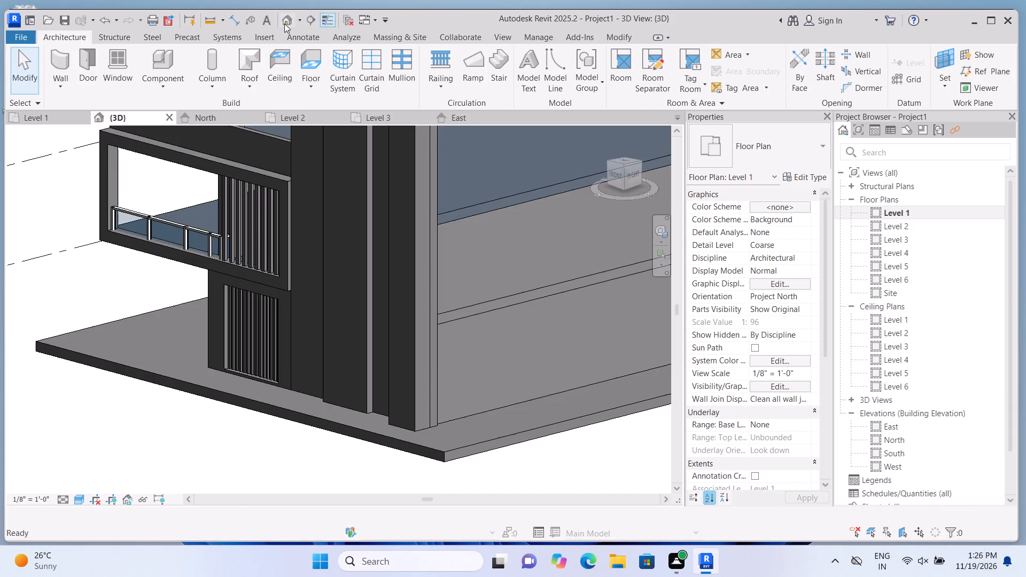
pyautogui.scroll(1, 323, 402)
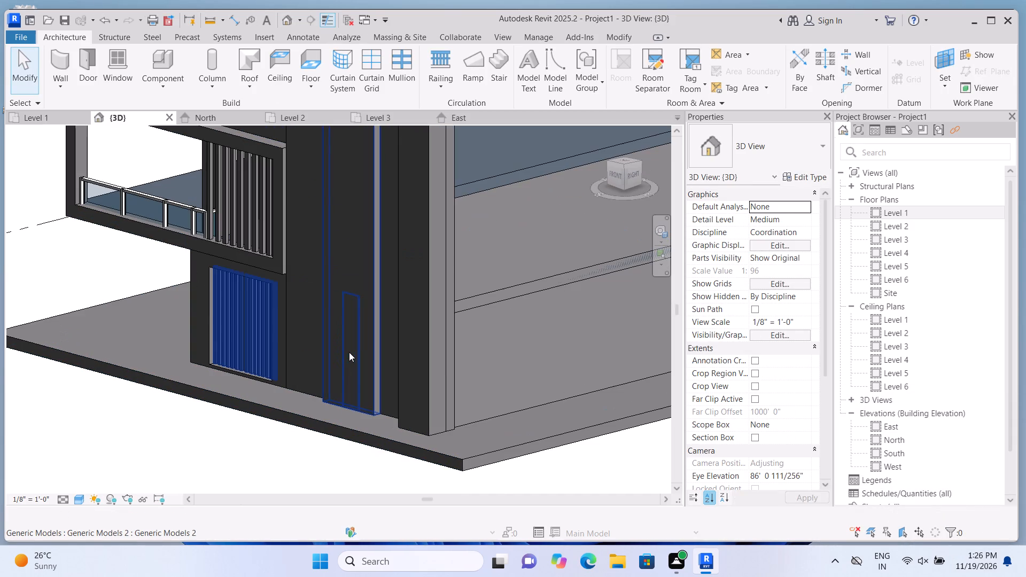
pyautogui.click(349, 352)
pyautogui.scroll(5, 349, 352)
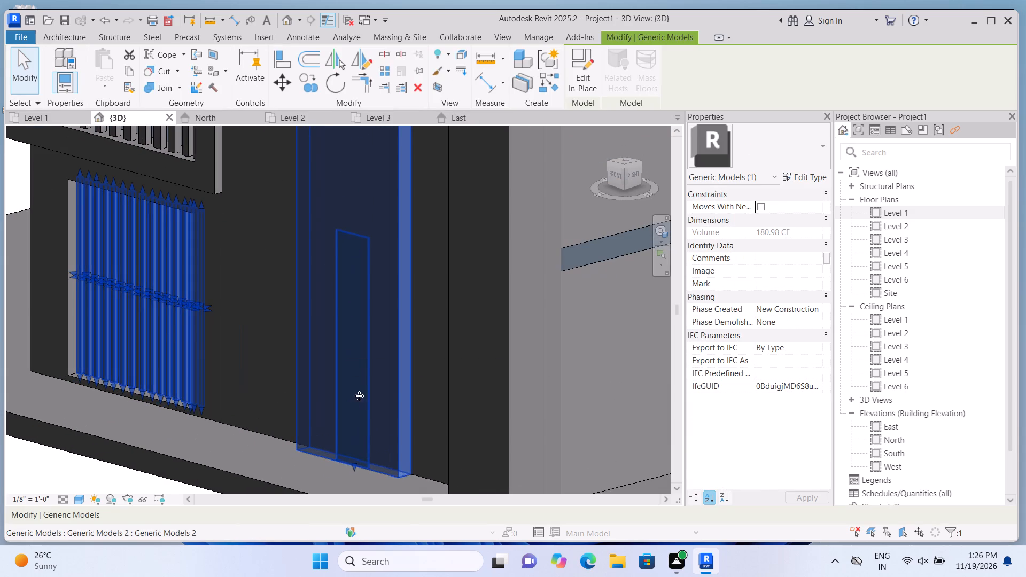
pyautogui.scroll(-7, 357, 369)
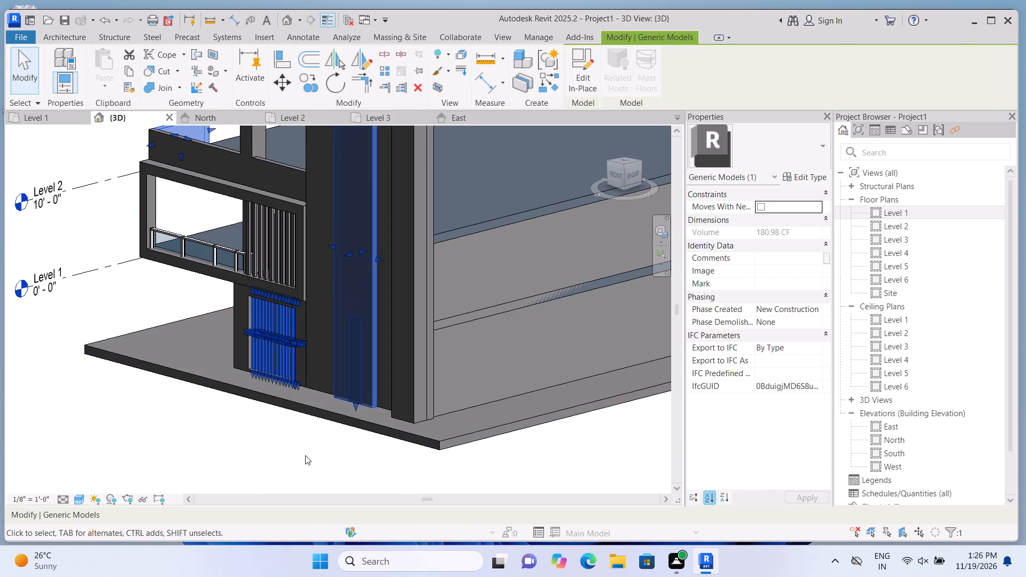
pyautogui.press('Escape')
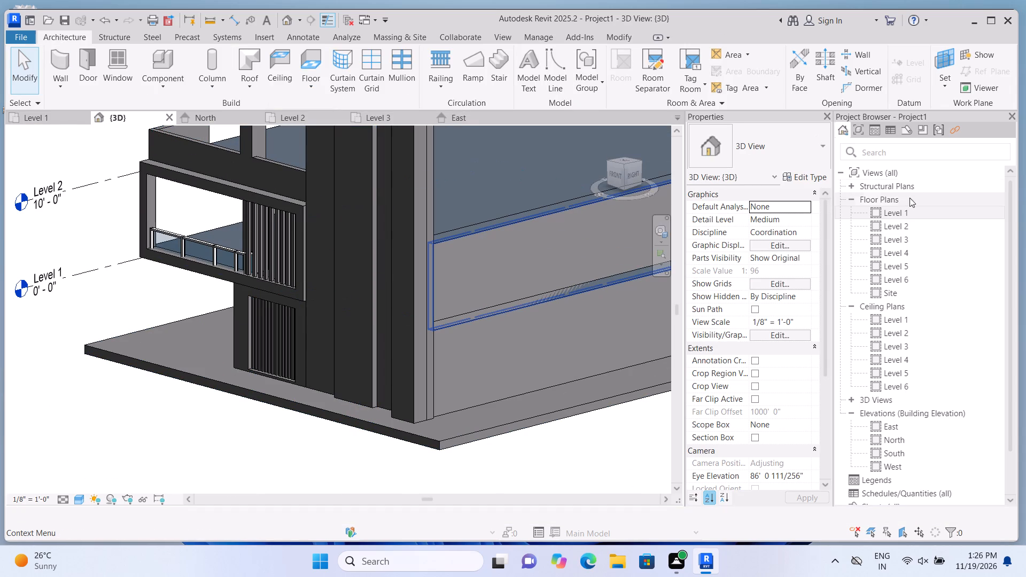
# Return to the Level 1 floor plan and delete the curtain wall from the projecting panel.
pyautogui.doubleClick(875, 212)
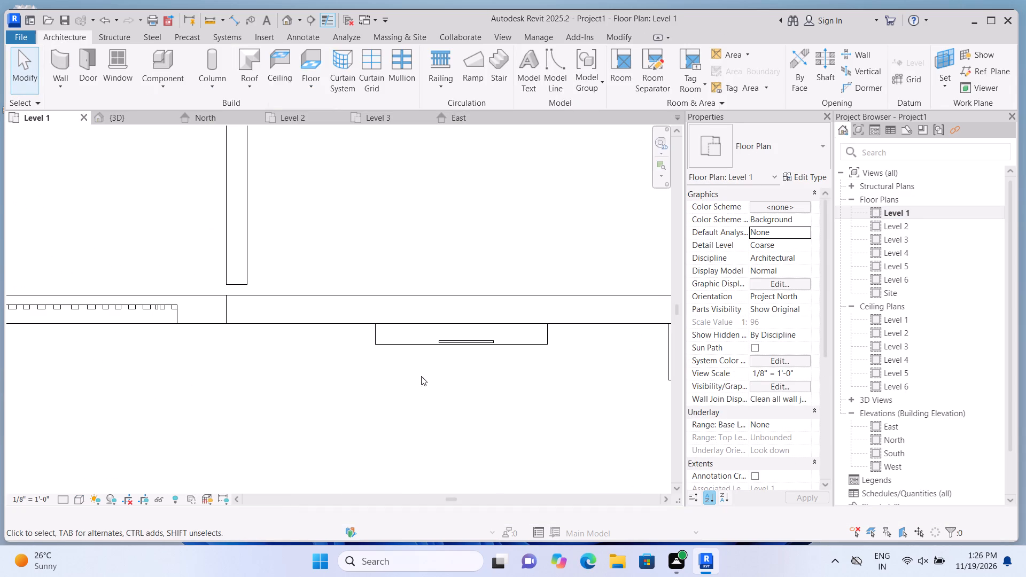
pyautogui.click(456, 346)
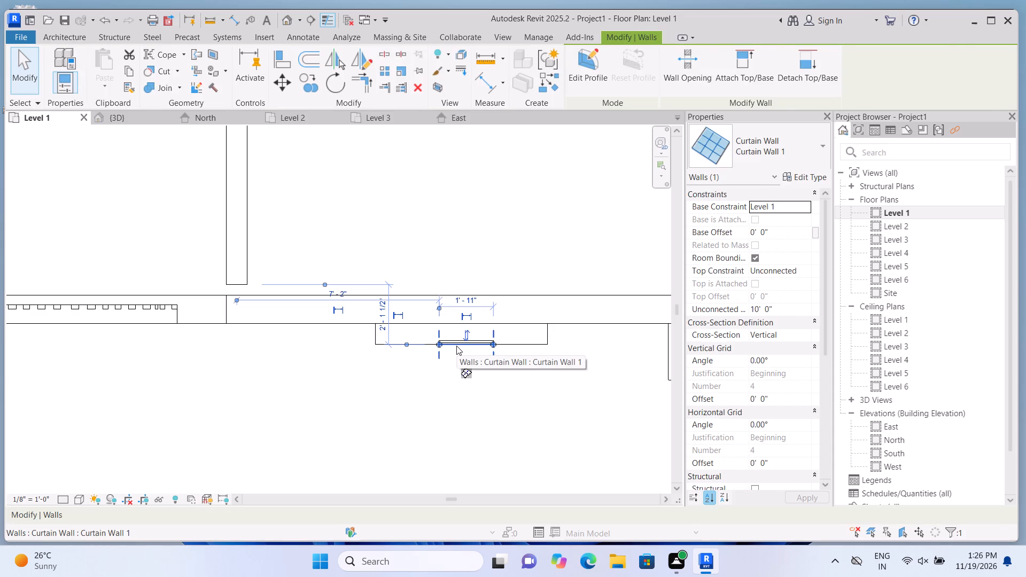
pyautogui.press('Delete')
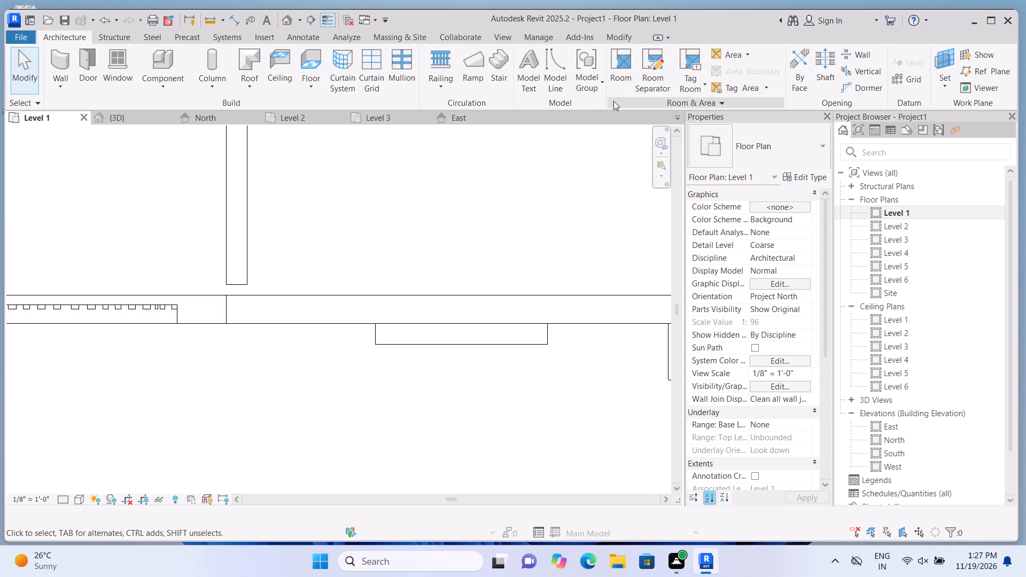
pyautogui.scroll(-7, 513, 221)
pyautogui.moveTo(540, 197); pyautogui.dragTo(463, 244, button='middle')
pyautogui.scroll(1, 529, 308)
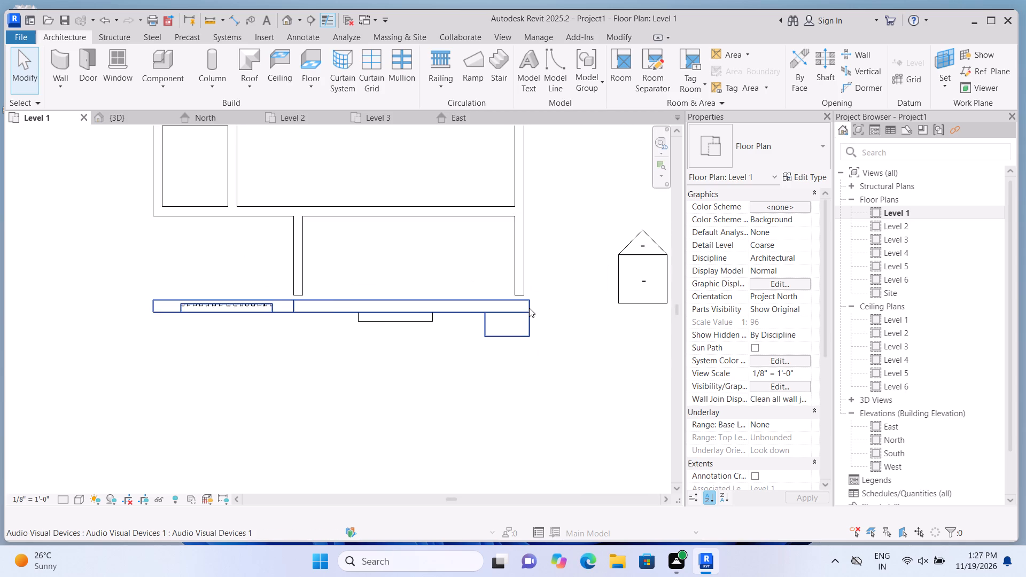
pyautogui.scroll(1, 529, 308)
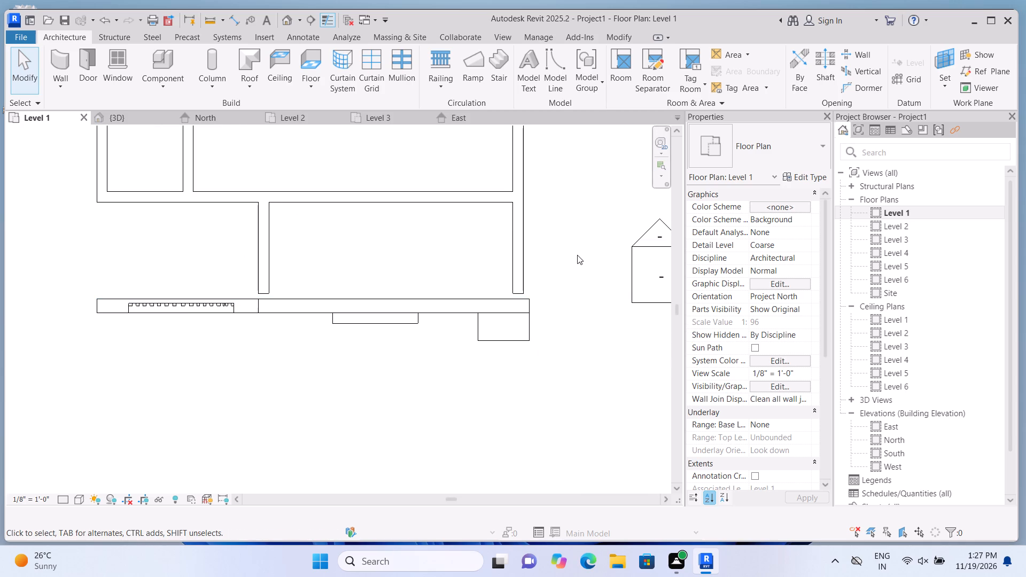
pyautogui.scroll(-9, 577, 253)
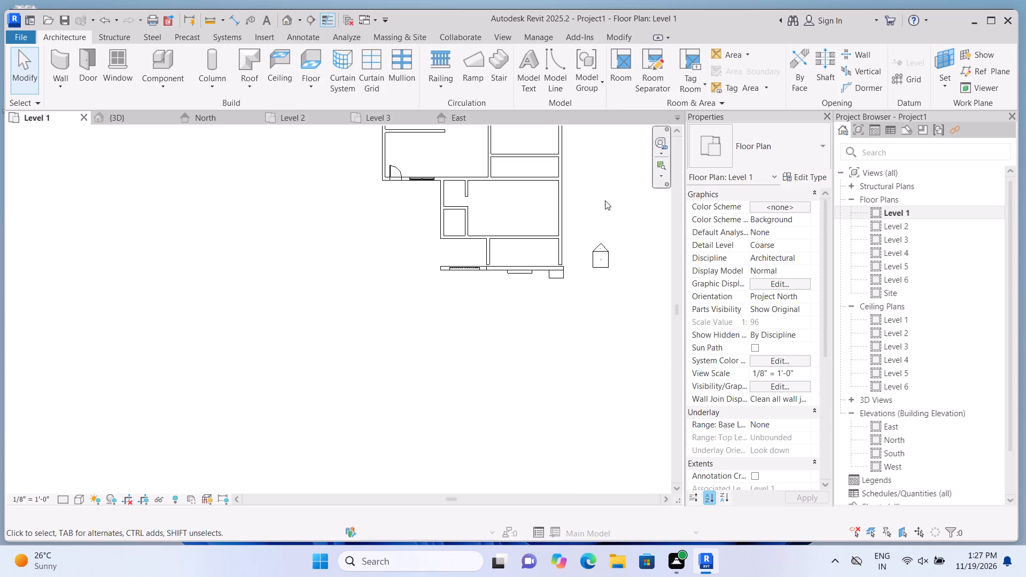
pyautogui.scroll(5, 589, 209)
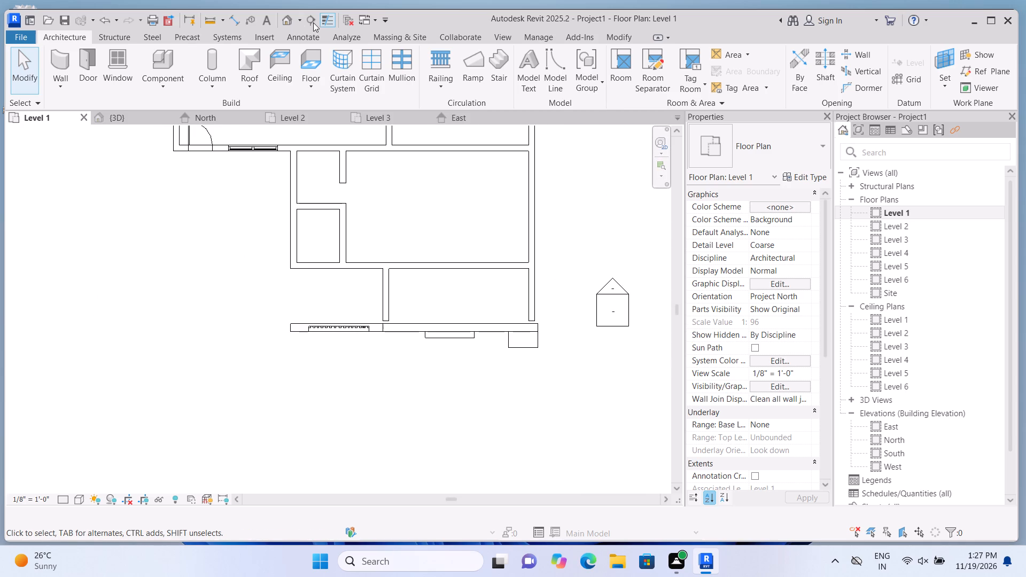
# Examine the front facade in the 3D view, especially the base of the tall projecting panel where it meets the side wall and ground slab.
pyautogui.click(284, 18)
pyautogui.scroll(-2, 355, 310)
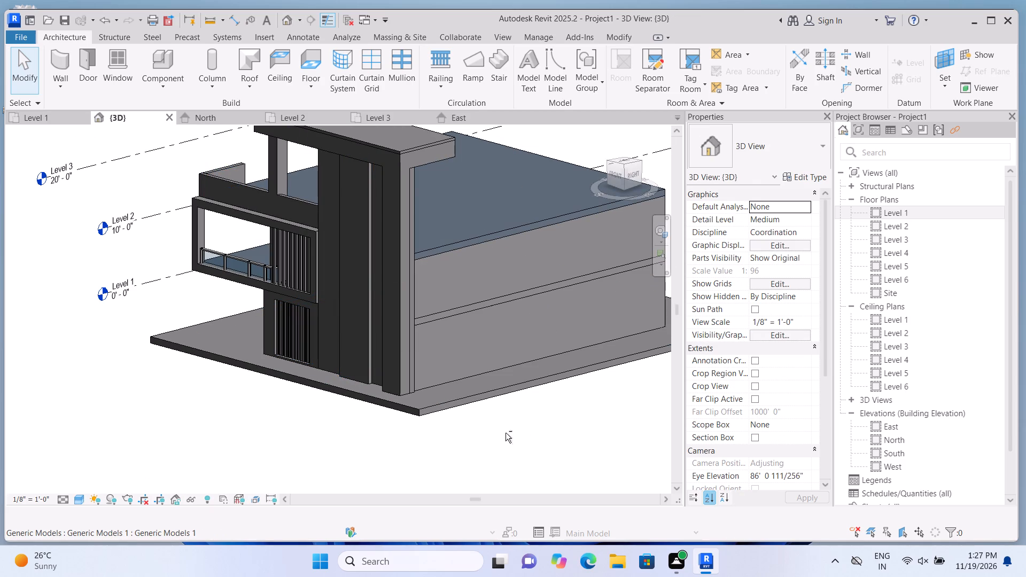
pyautogui.scroll(-3, 487, 430)
pyautogui.scroll(2, 575, 445)
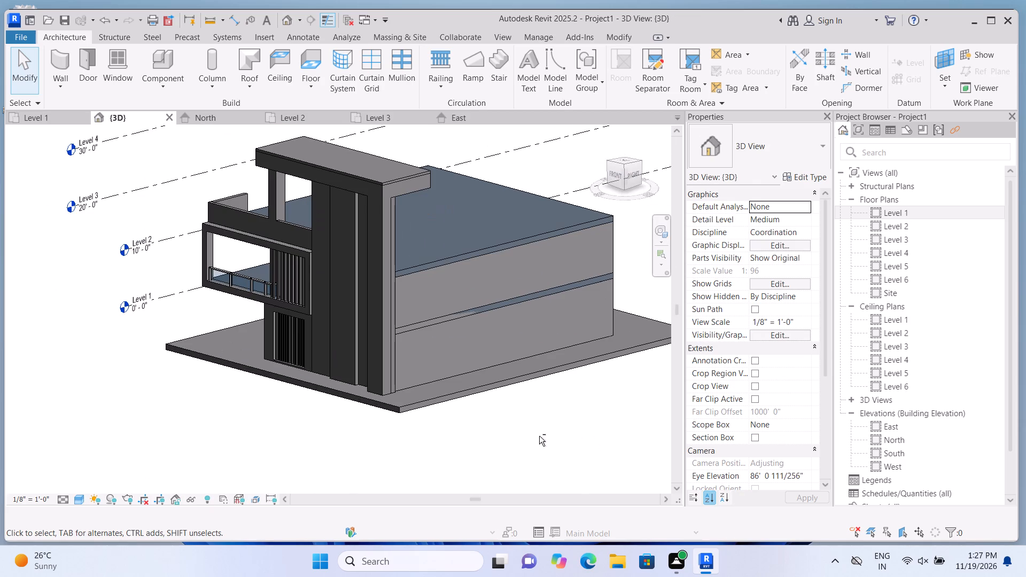
pyautogui.scroll(4, 534, 434)
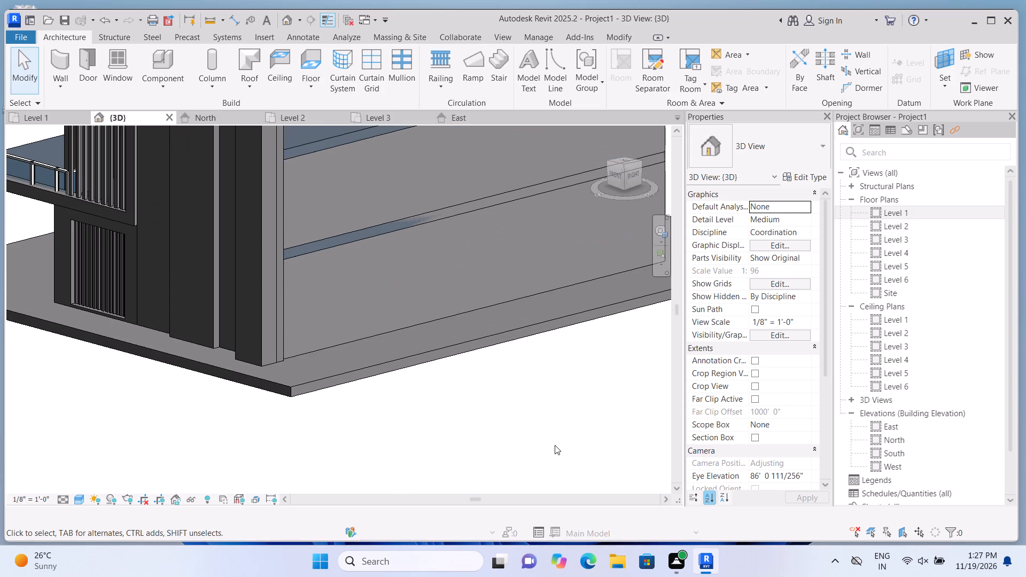
pyautogui.scroll(-2, 469, 422)
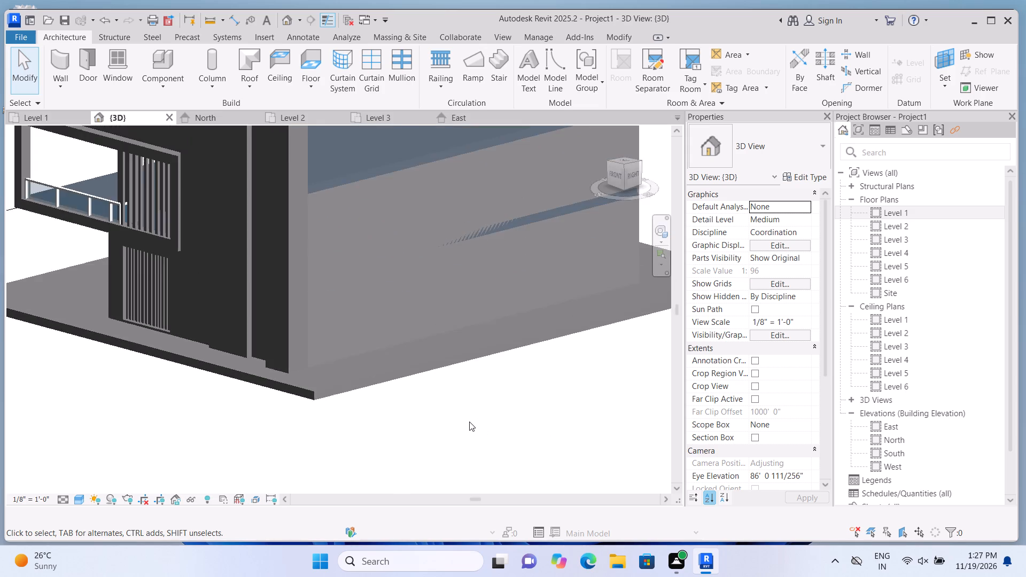
pyautogui.scroll(-2, 469, 422)
pyautogui.keyDown('shift'); pyautogui.scroll(-1, 565, 413); pyautogui.keyUp('shift')
pyautogui.keyDown('shift'); pyautogui.moveTo(555, 413); pyautogui.dragTo(504, 415); pyautogui.keyUp('shift')
pyautogui.scroll(1, 504, 415)
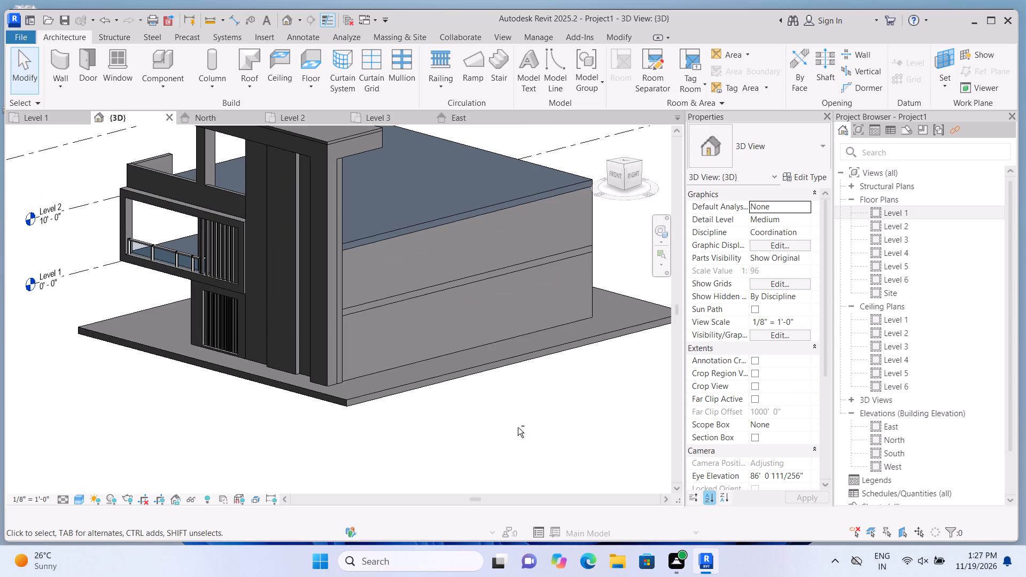
pyautogui.keyDown('shift'); pyautogui.moveTo(493, 422); pyautogui.dragTo(440, 419); pyautogui.keyUp('shift')
pyautogui.keyDown('shift'); pyautogui.click(440, 419); pyautogui.keyUp('shift')
pyautogui.scroll(1, 572, 384)
pyautogui.keyDown('shift'); pyautogui.moveTo(537, 399); pyautogui.dragTo(524, 399); pyautogui.keyUp('shift')
pyautogui.scroll(4, 425, 303)
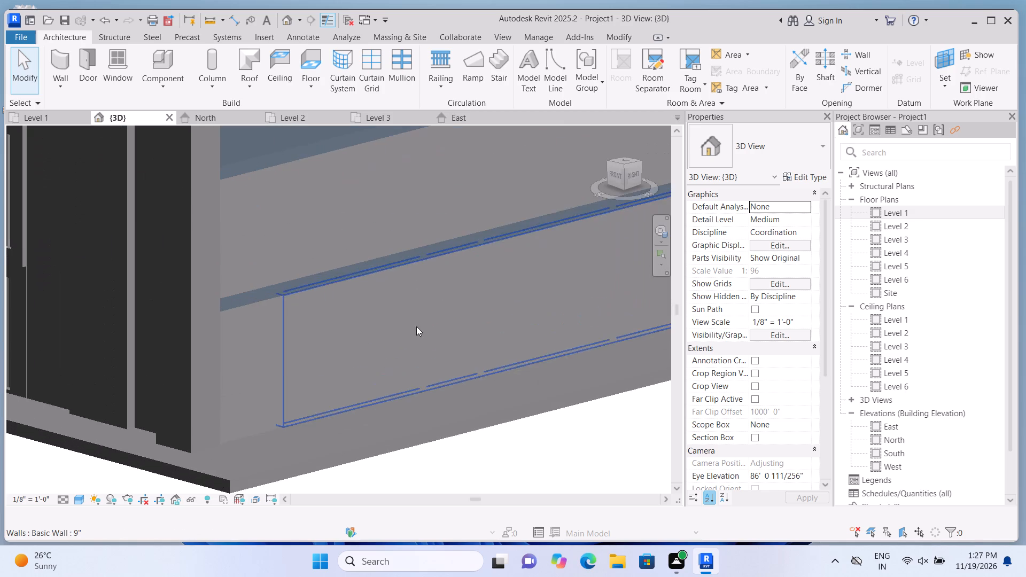
pyautogui.scroll(-1, 250, 440)
pyautogui.scroll(8, 169, 472)
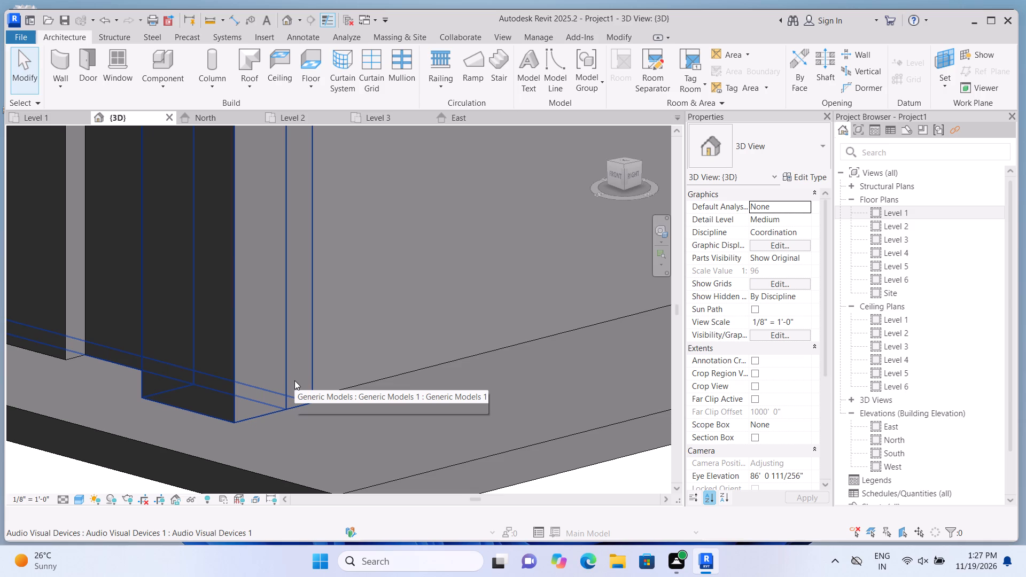
pyautogui.scroll(-11, 294, 380)
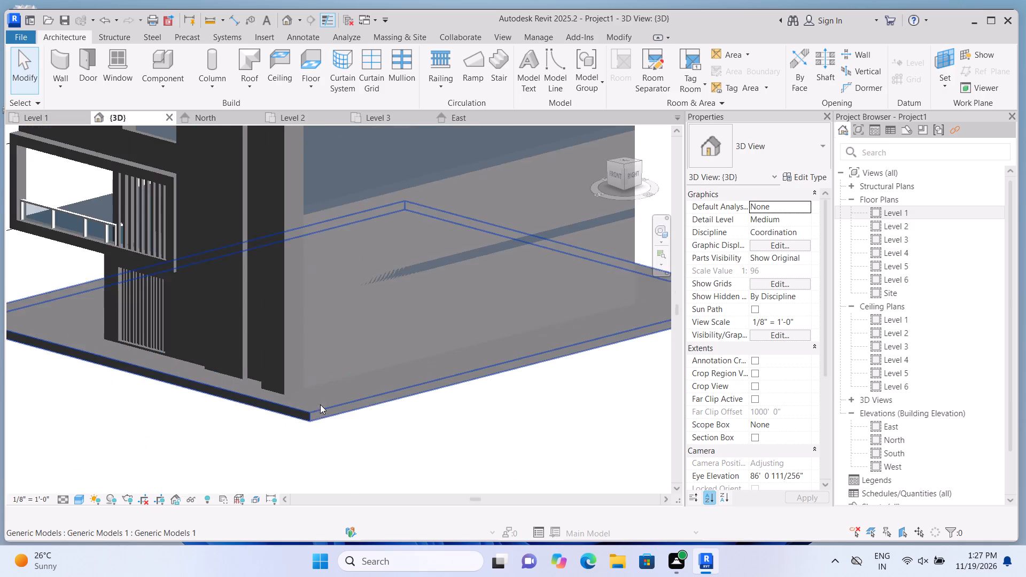
pyautogui.scroll(3, 142, 400)
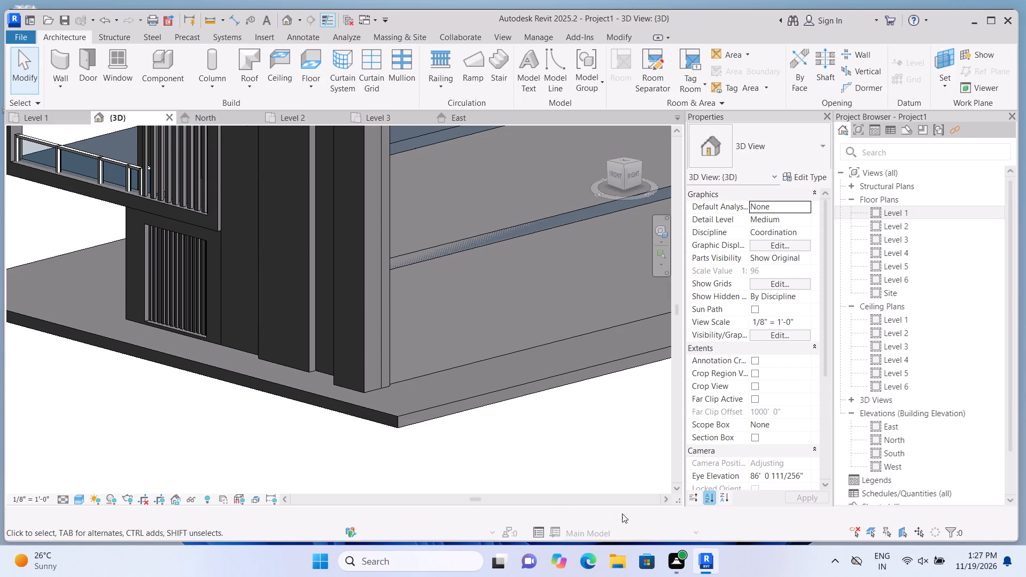
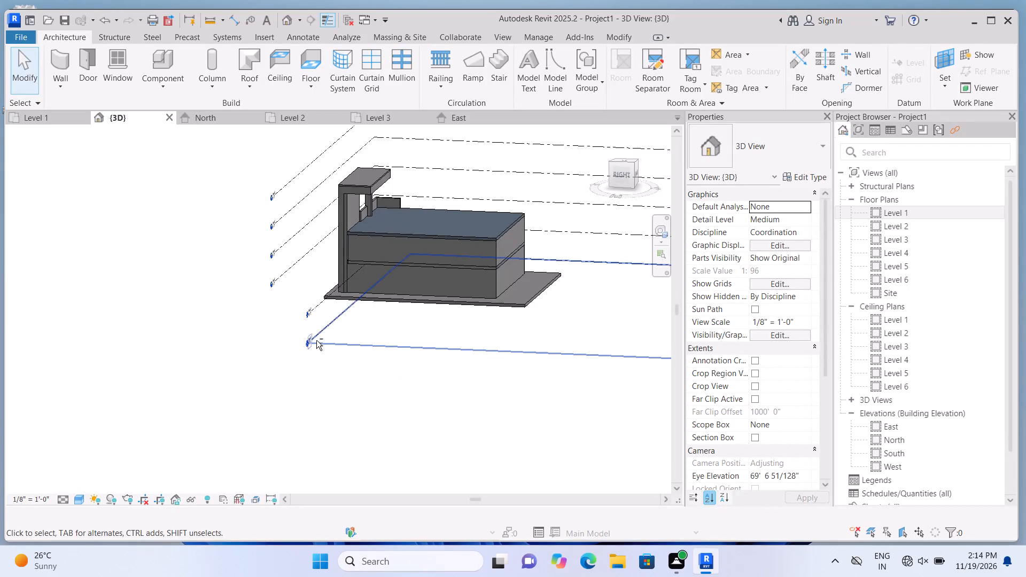
# Examine the building's side wall, roof slab and the side of the tall projecting panel in the 3D view.
pyautogui.keyDown('shift'); pyautogui.moveTo(324, 347); pyautogui.dragTo(382, 381); pyautogui.keyUp('shift')
pyautogui.keyDown('shift'); pyautogui.scroll(1, 322, 270); pyautogui.keyUp('shift')
pyautogui.keyDown('shift'); pyautogui.moveTo(314, 278); pyautogui.dragTo(367, 333); pyautogui.keyUp('shift')
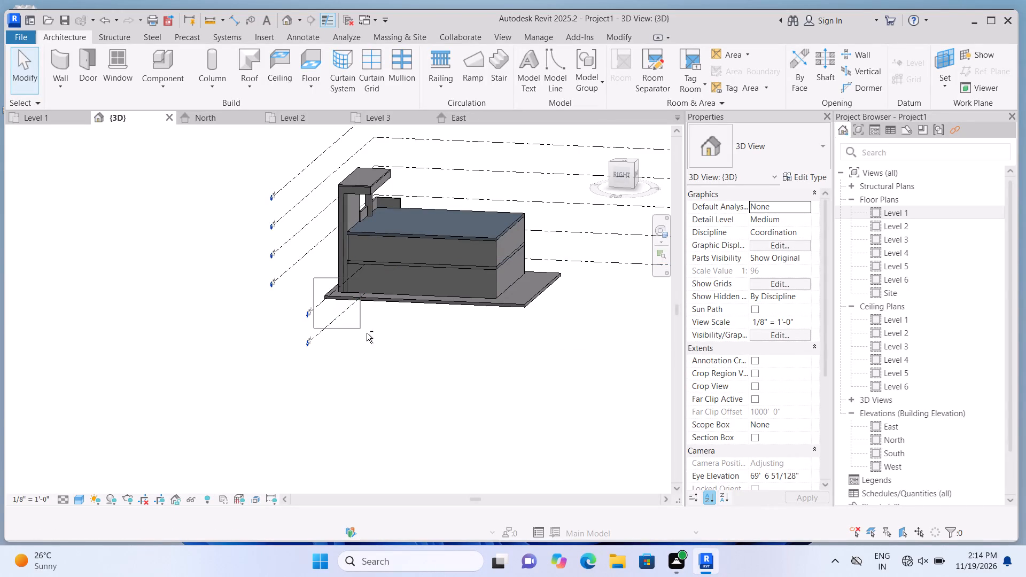
pyautogui.keyDown('shift'); pyautogui.moveTo(367, 333); pyautogui.dragTo(416, 353); pyautogui.keyUp('shift')
pyautogui.scroll(2, 360, 404)
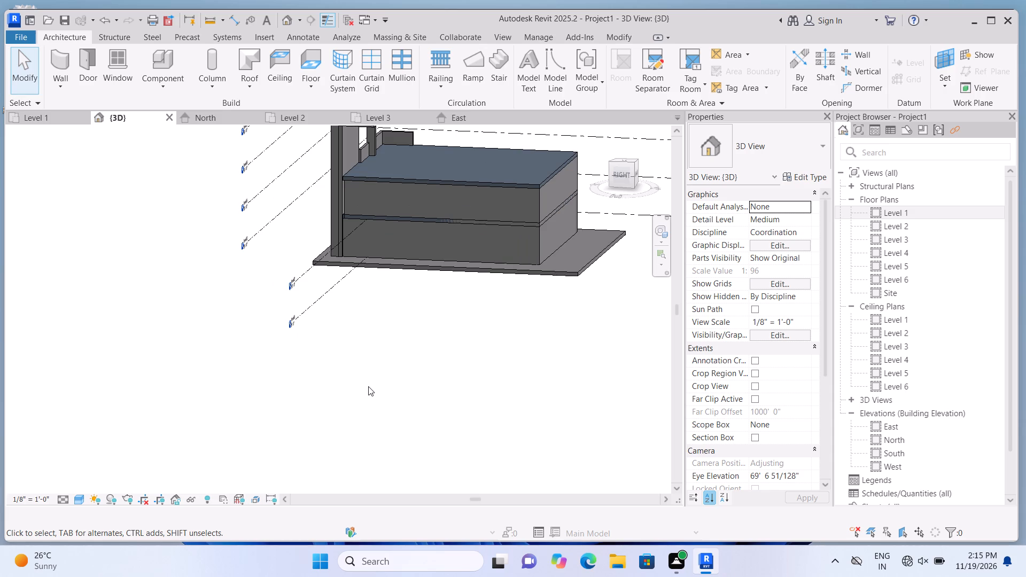
pyautogui.scroll(-2, 359, 376)
pyautogui.scroll(8, 438, 202)
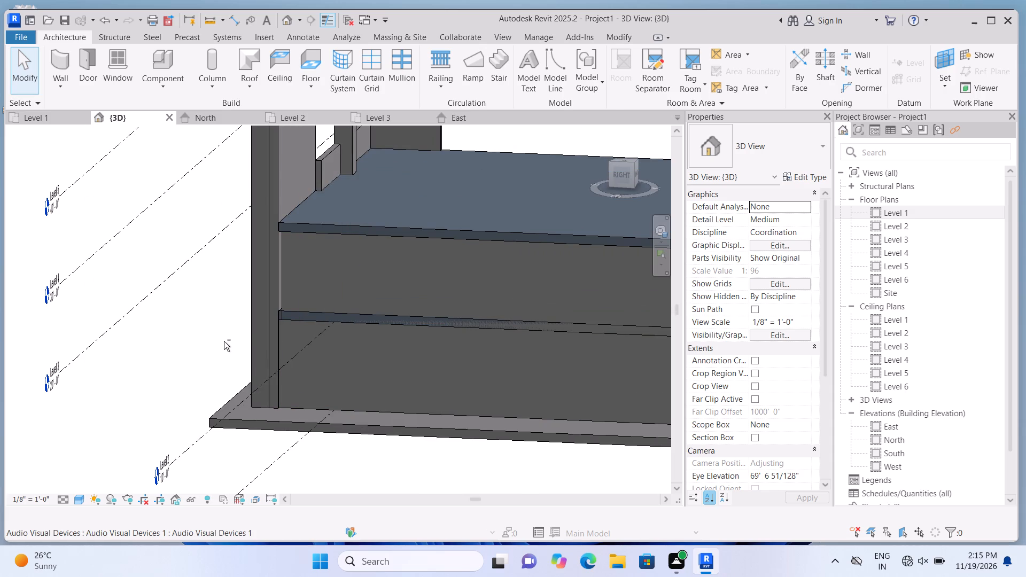
pyautogui.keyDown('shift'); pyautogui.scroll(1, 232, 357); pyautogui.keyUp('shift')
pyautogui.scroll(-5, 238, 360)
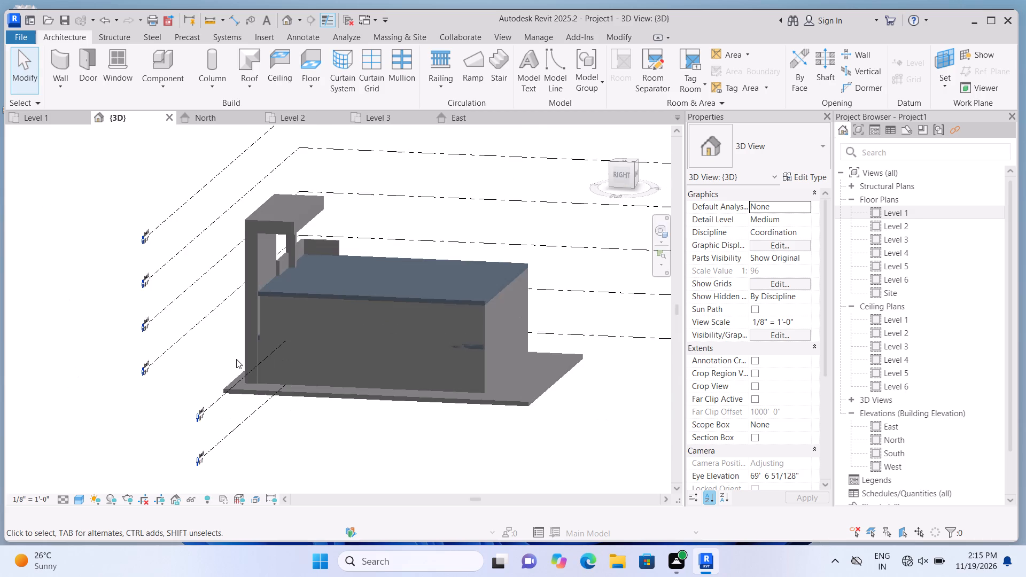
pyautogui.scroll(2, 236, 359)
pyautogui.scroll(1, 279, 368)
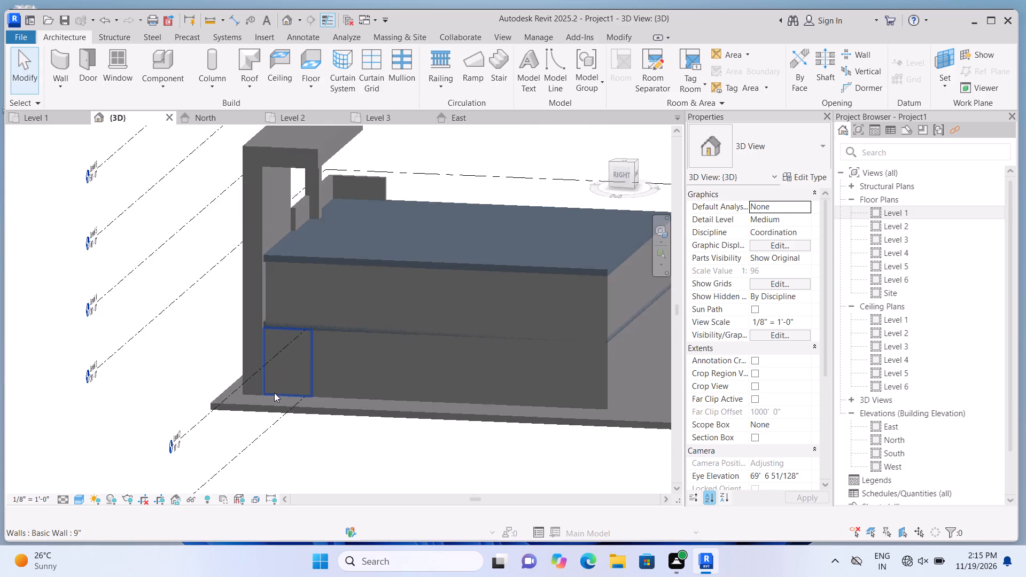
pyautogui.scroll(1, 274, 393)
pyautogui.scroll(-4, 292, 383)
pyautogui.scroll(1, 229, 349)
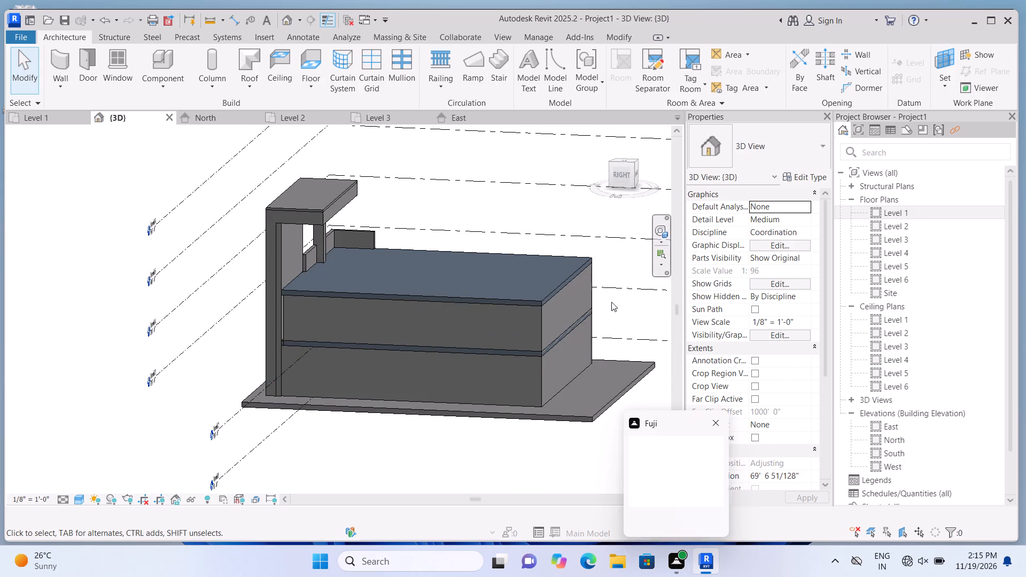
# Examine the front facade in the 3D view, first from the home orientation and then straight on from the front.
pyautogui.click(601, 129)
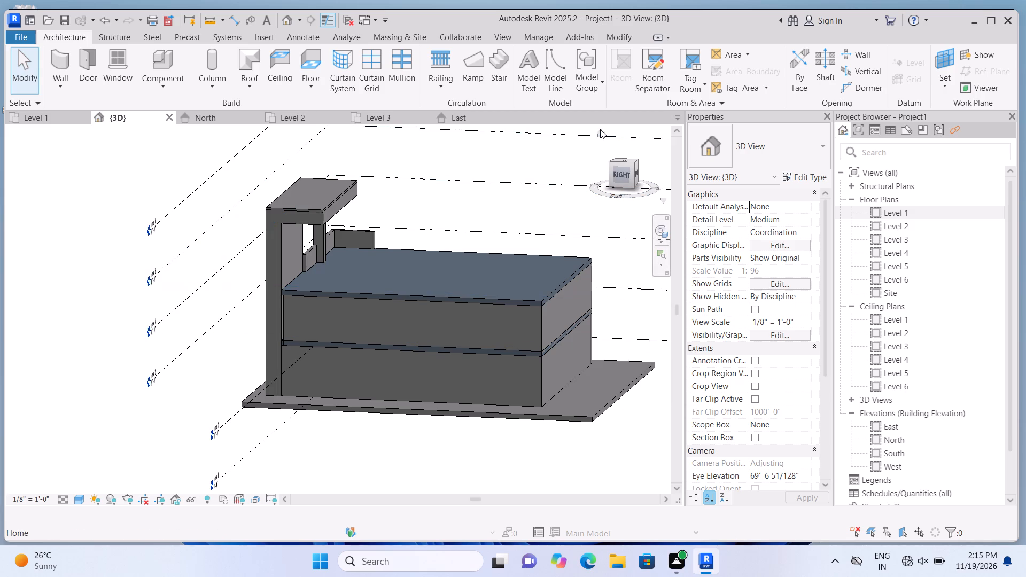
pyautogui.click(598, 131)
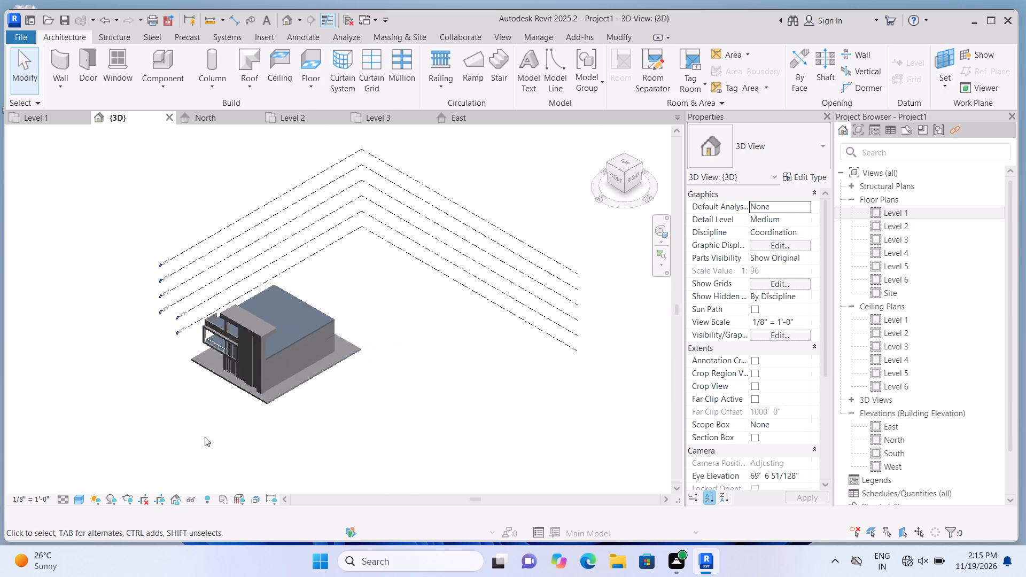
pyautogui.scroll(11, 143, 417)
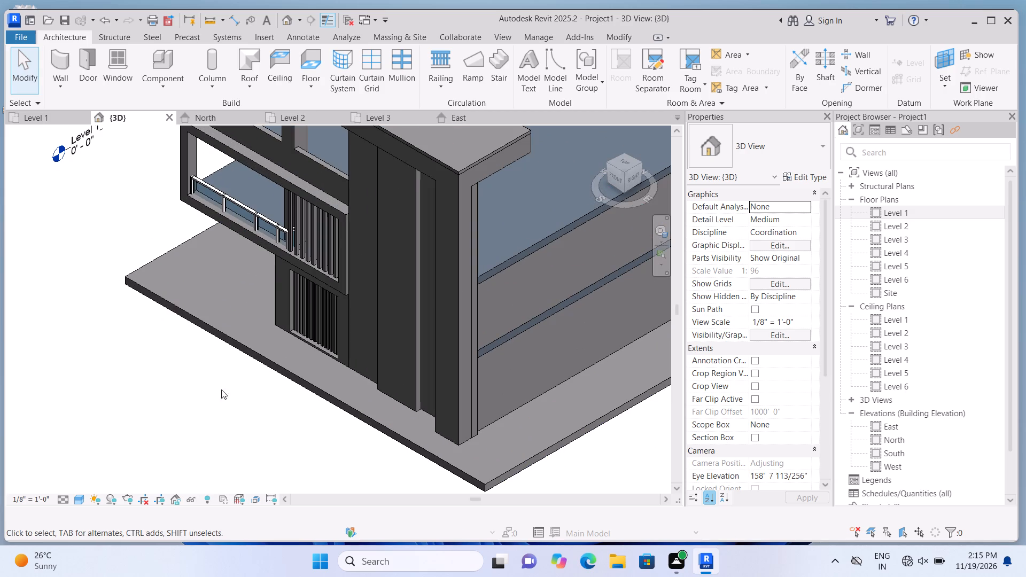
pyautogui.scroll(1, 500, 295)
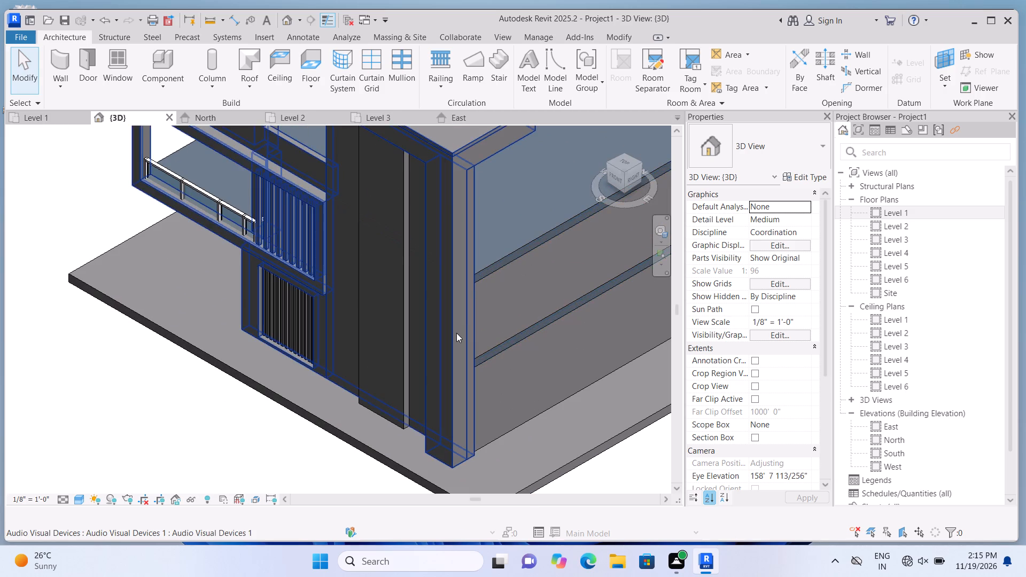
pyautogui.scroll(-2, 456, 333)
pyautogui.click(613, 175)
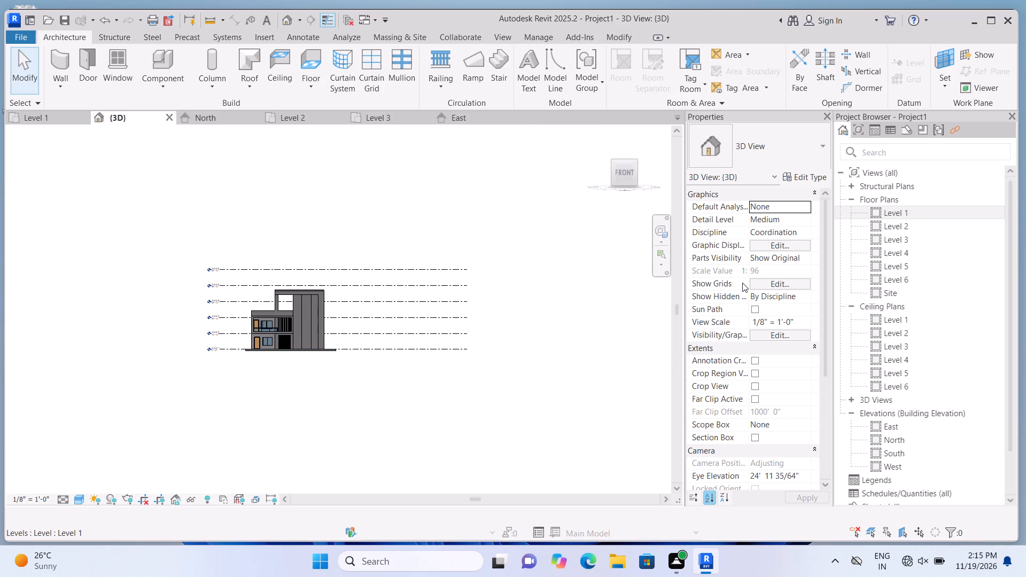
pyautogui.scroll(7, 166, 373)
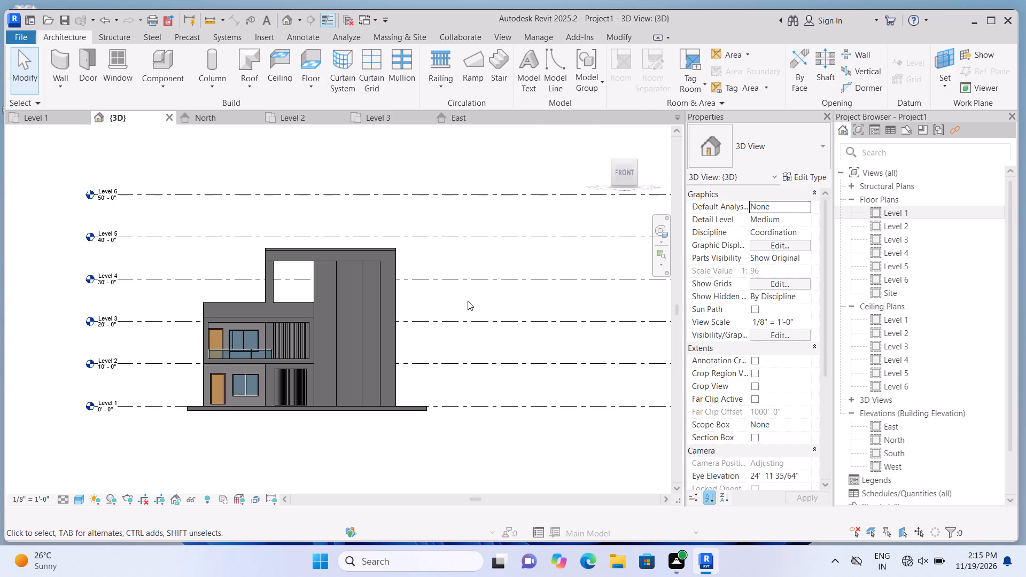
pyautogui.scroll(1, 467, 299)
pyautogui.scroll(-2, 468, 299)
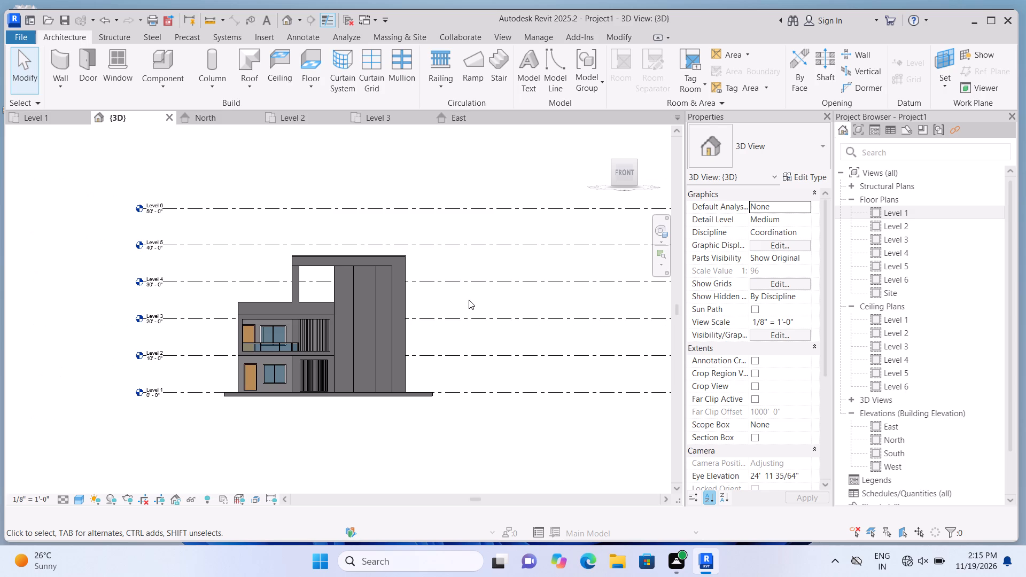
pyautogui.scroll(1, 328, 349)
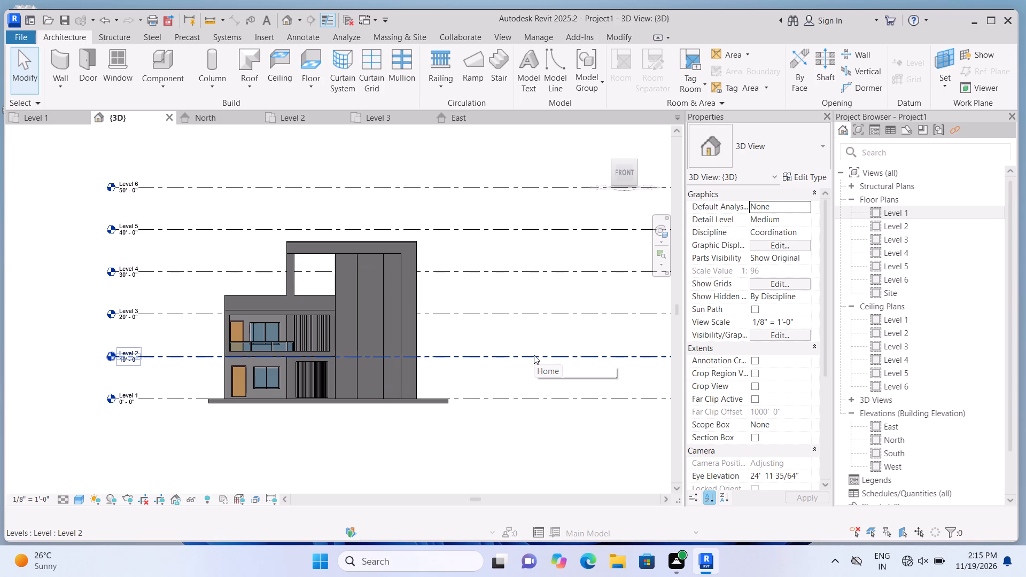
pyautogui.scroll(2, 309, 319)
pyautogui.scroll(1, 354, 436)
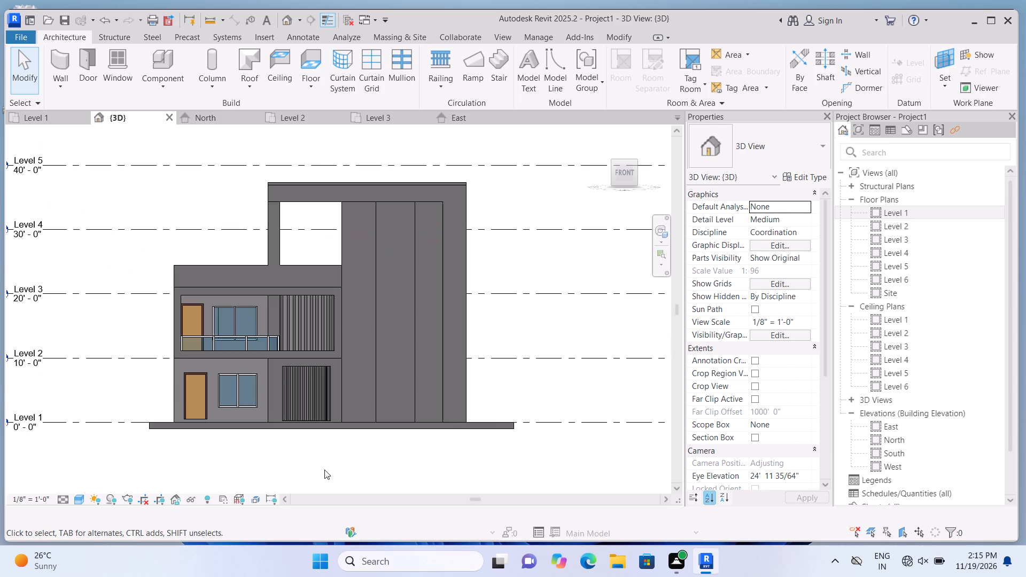
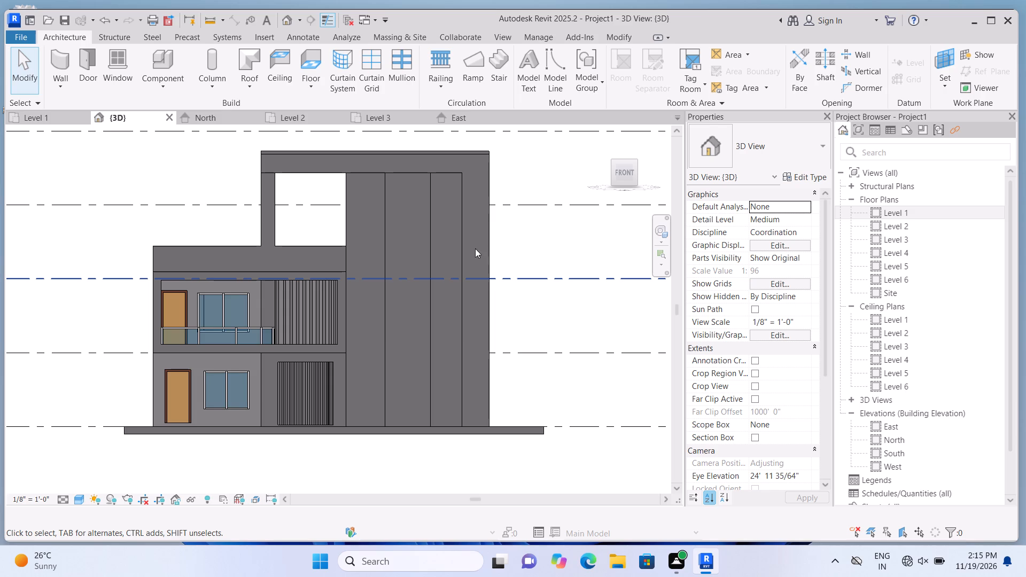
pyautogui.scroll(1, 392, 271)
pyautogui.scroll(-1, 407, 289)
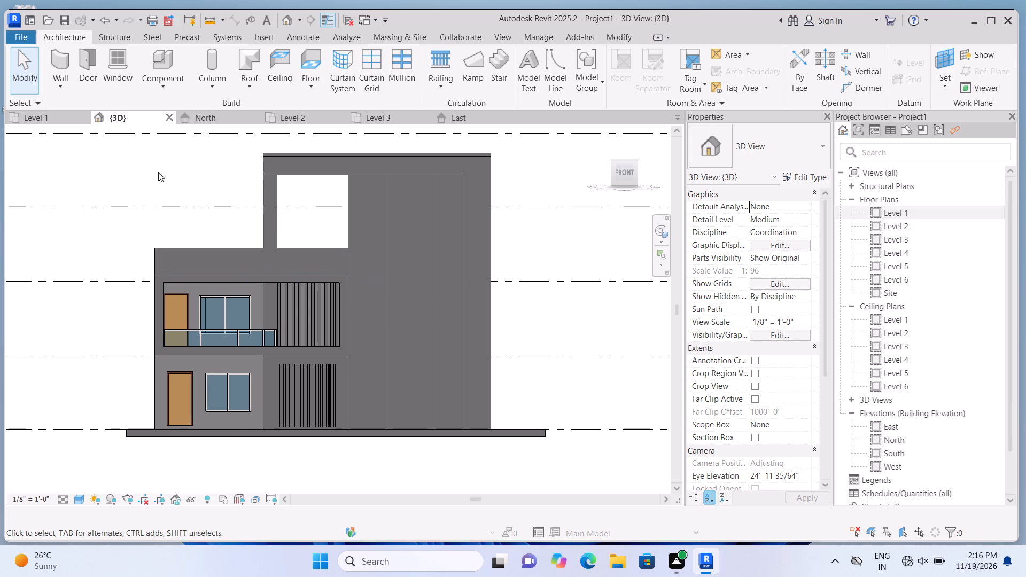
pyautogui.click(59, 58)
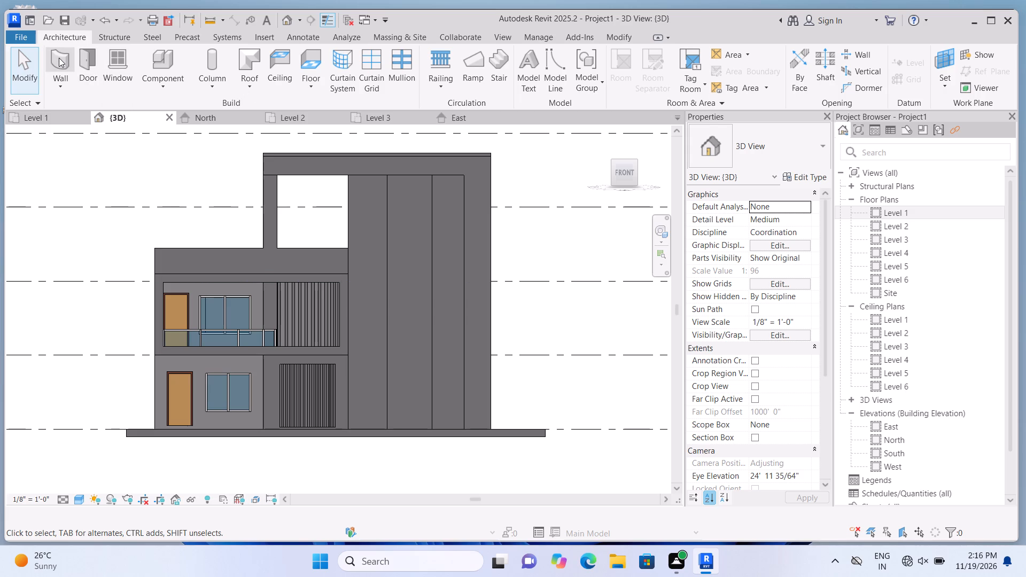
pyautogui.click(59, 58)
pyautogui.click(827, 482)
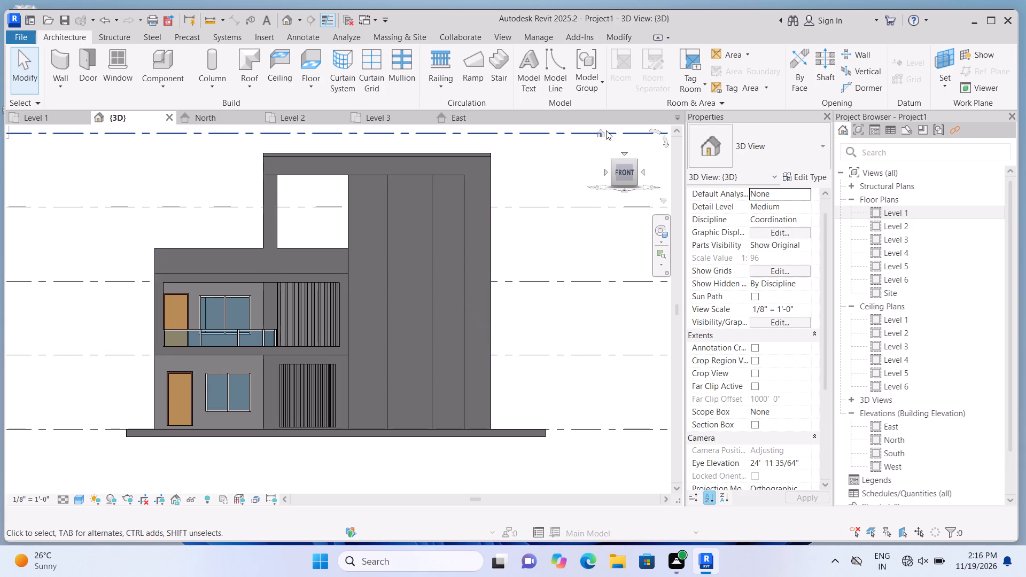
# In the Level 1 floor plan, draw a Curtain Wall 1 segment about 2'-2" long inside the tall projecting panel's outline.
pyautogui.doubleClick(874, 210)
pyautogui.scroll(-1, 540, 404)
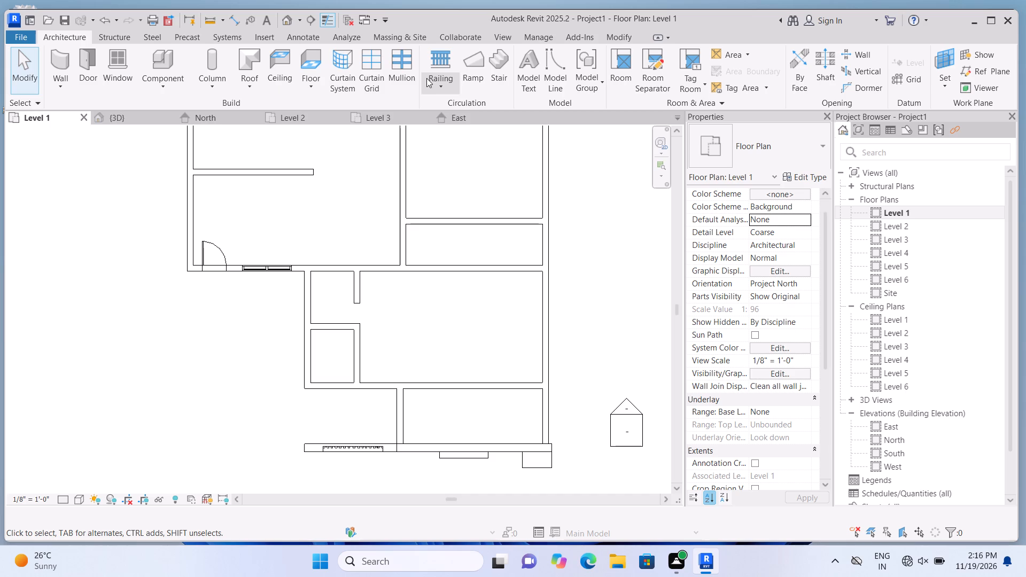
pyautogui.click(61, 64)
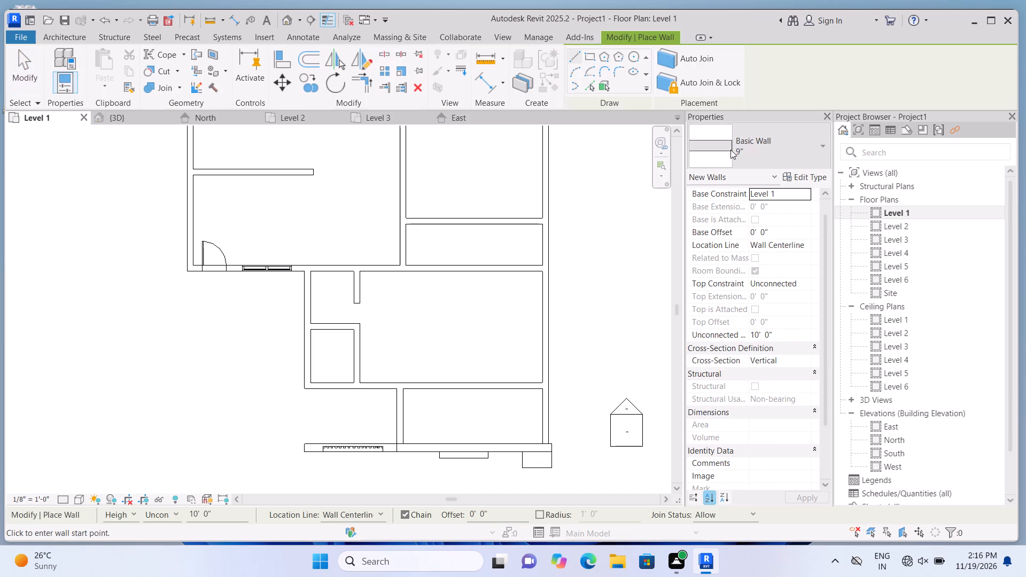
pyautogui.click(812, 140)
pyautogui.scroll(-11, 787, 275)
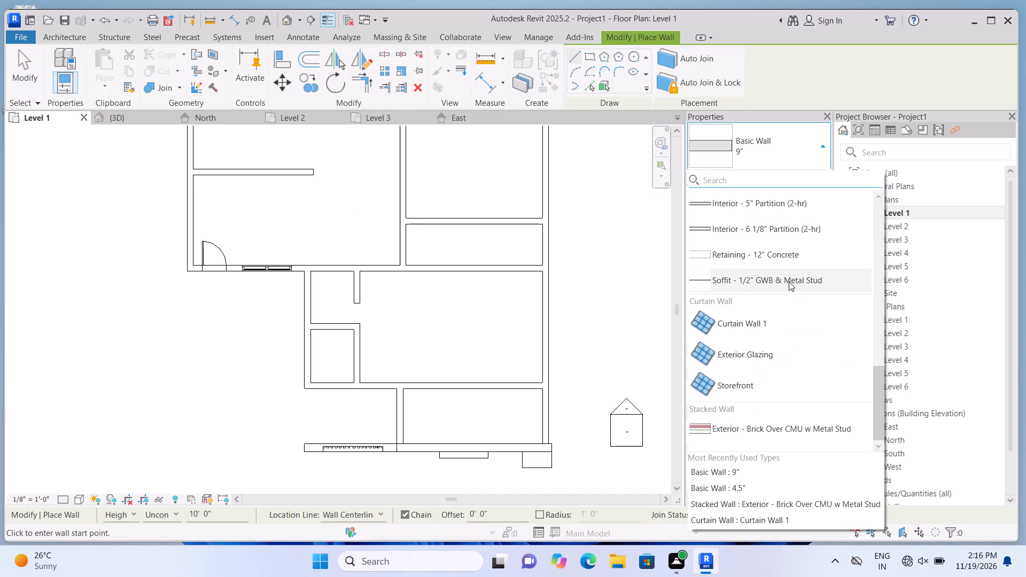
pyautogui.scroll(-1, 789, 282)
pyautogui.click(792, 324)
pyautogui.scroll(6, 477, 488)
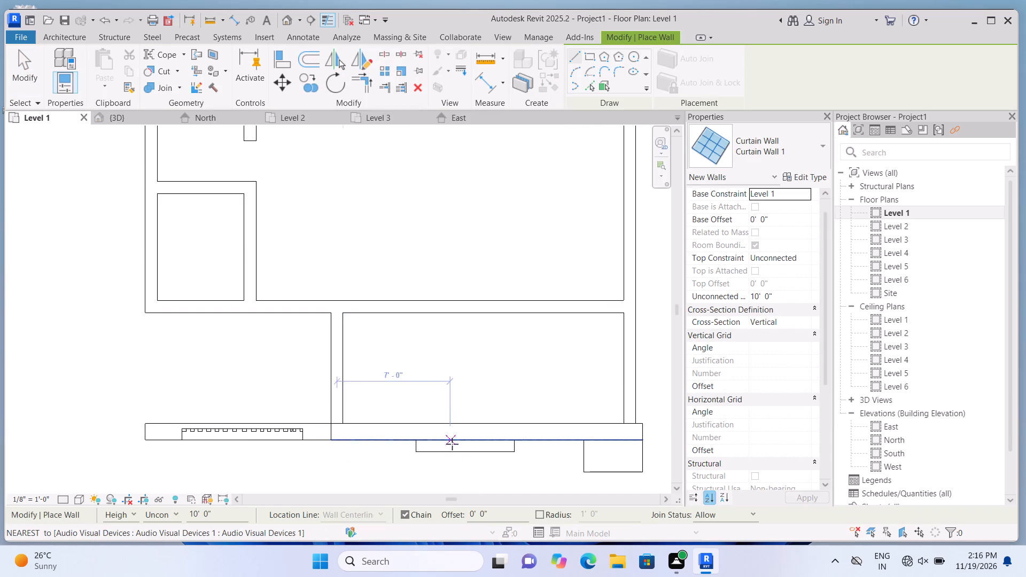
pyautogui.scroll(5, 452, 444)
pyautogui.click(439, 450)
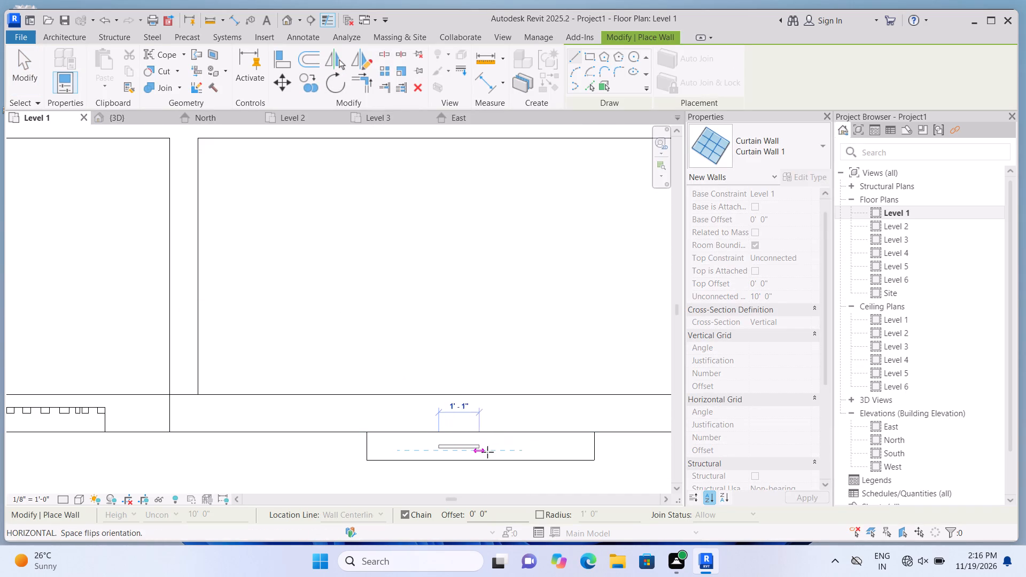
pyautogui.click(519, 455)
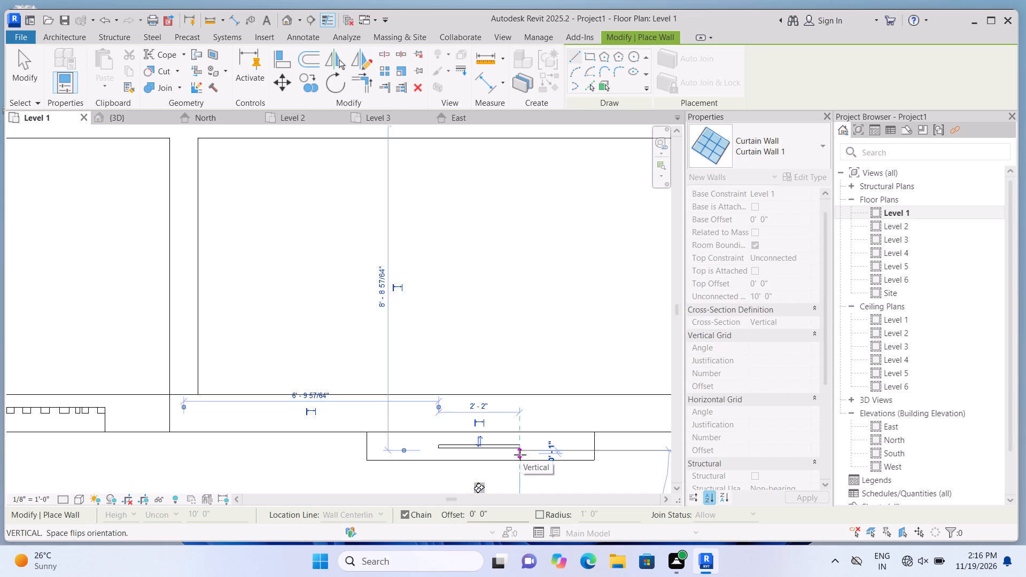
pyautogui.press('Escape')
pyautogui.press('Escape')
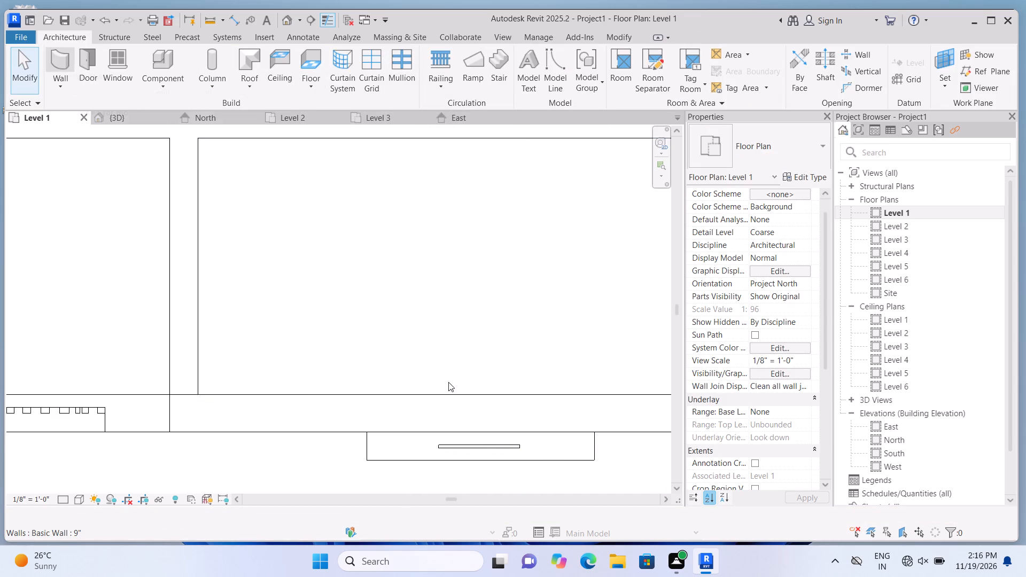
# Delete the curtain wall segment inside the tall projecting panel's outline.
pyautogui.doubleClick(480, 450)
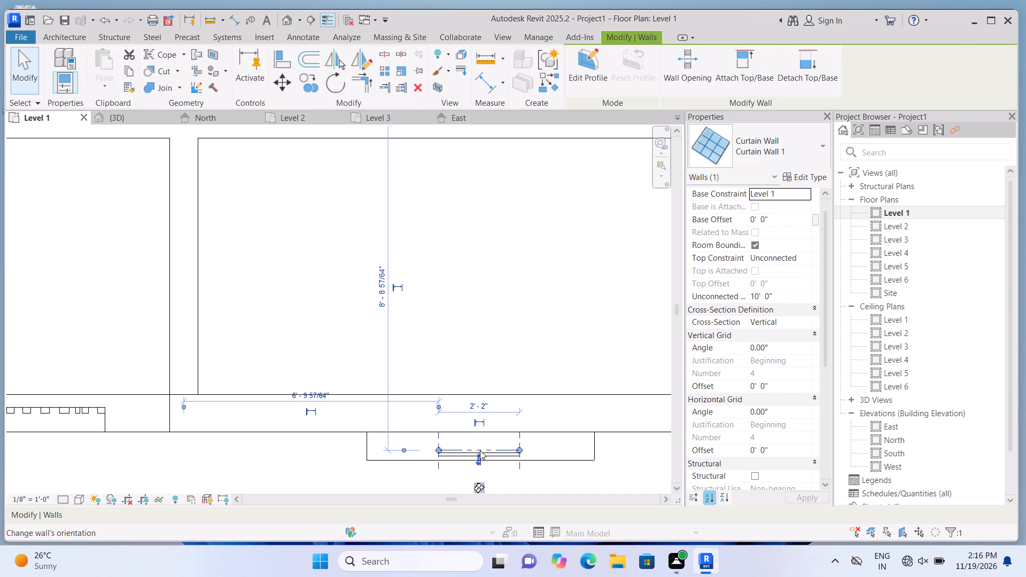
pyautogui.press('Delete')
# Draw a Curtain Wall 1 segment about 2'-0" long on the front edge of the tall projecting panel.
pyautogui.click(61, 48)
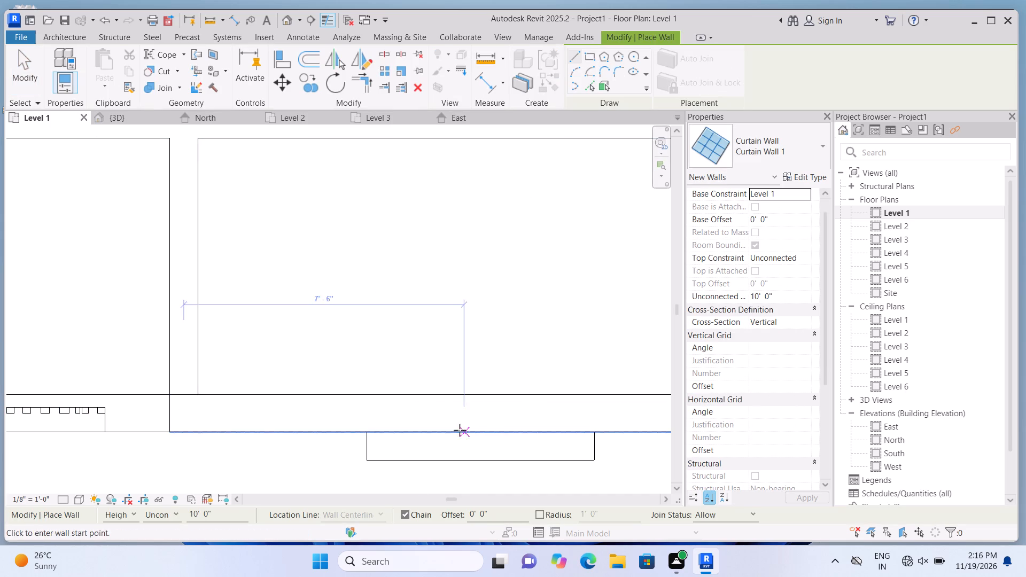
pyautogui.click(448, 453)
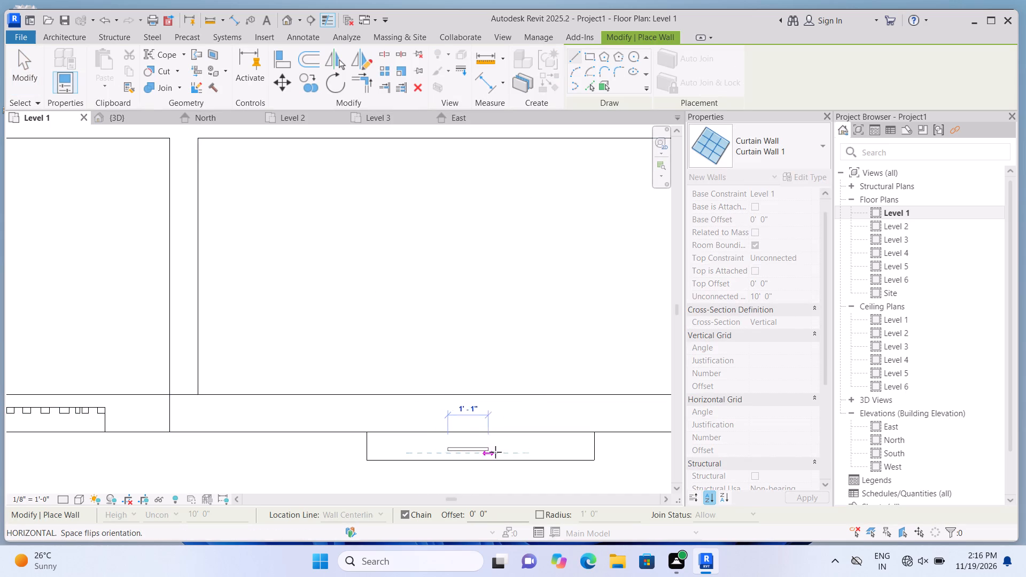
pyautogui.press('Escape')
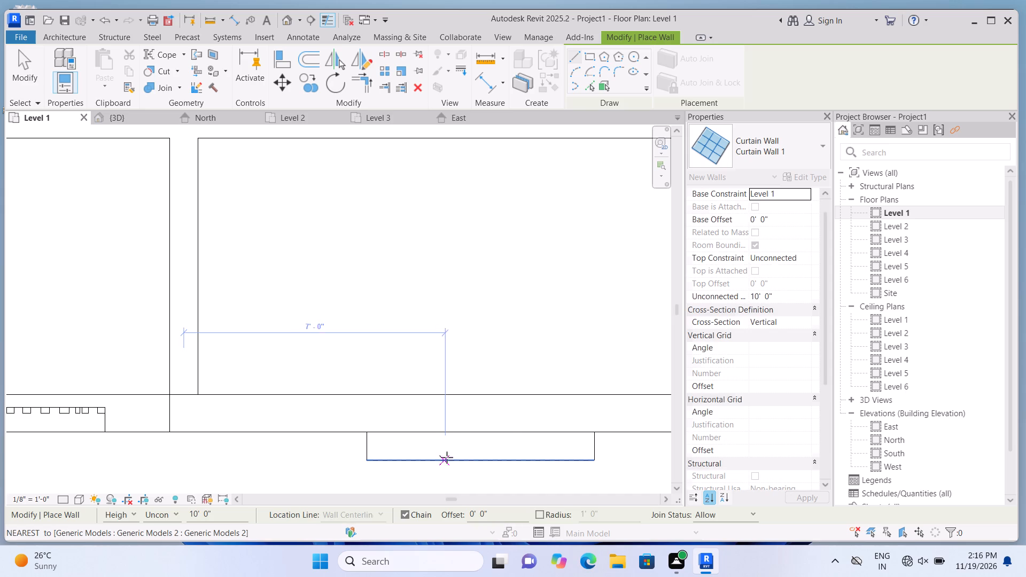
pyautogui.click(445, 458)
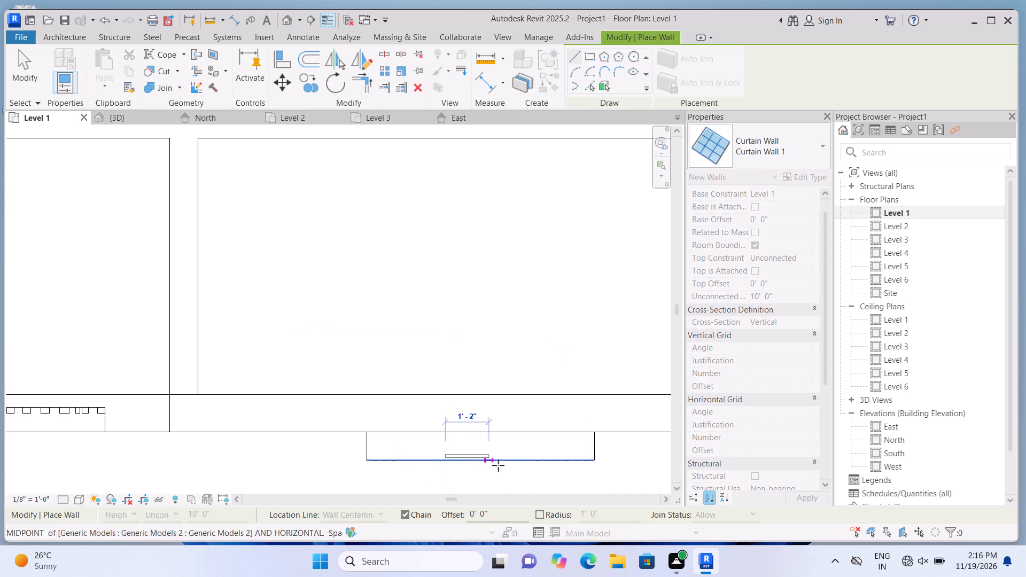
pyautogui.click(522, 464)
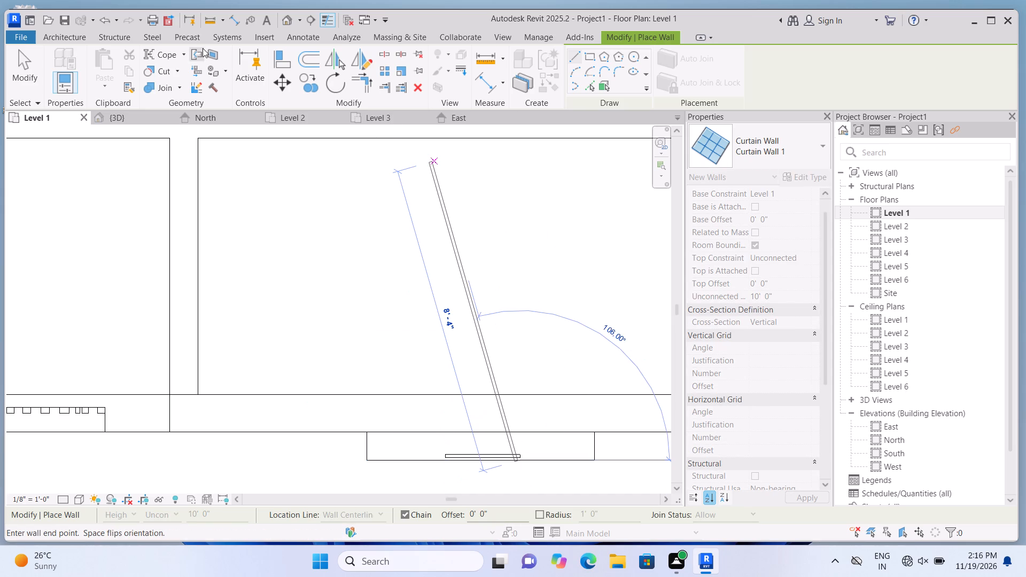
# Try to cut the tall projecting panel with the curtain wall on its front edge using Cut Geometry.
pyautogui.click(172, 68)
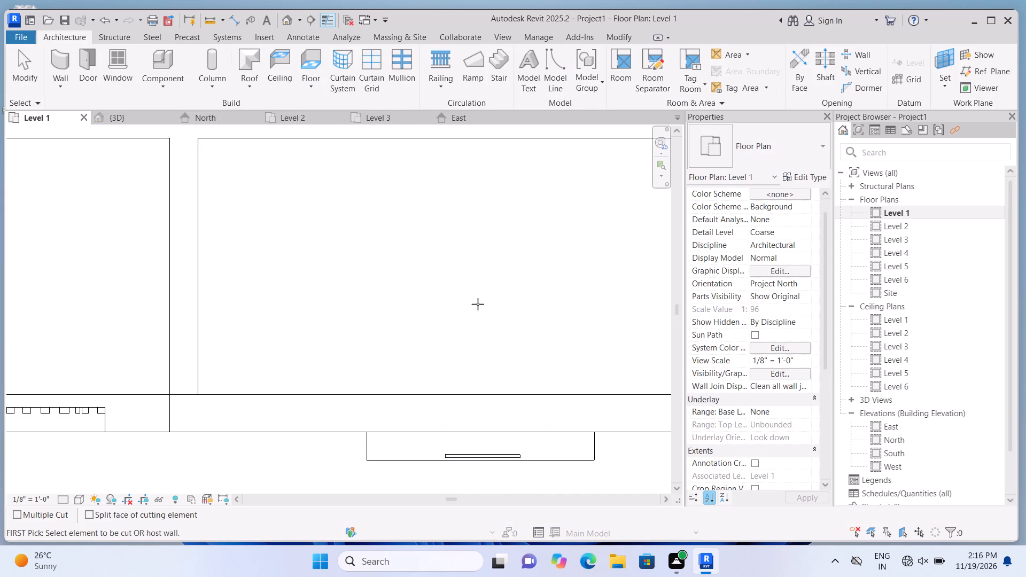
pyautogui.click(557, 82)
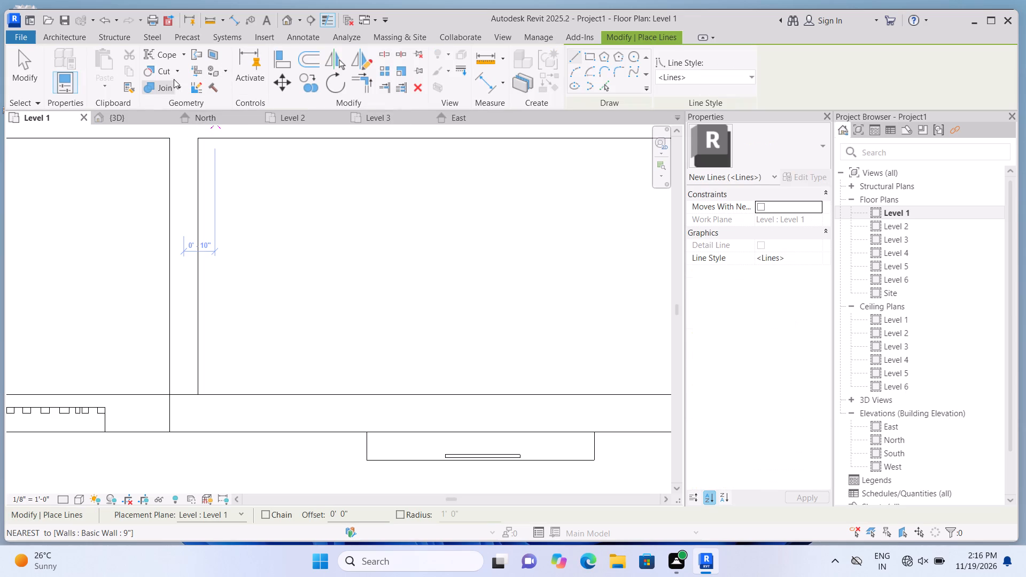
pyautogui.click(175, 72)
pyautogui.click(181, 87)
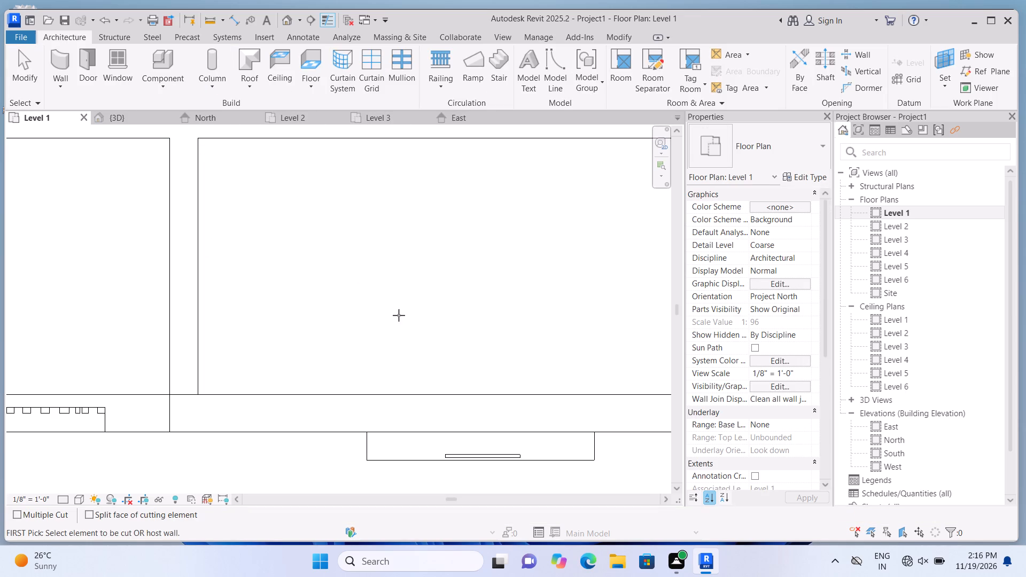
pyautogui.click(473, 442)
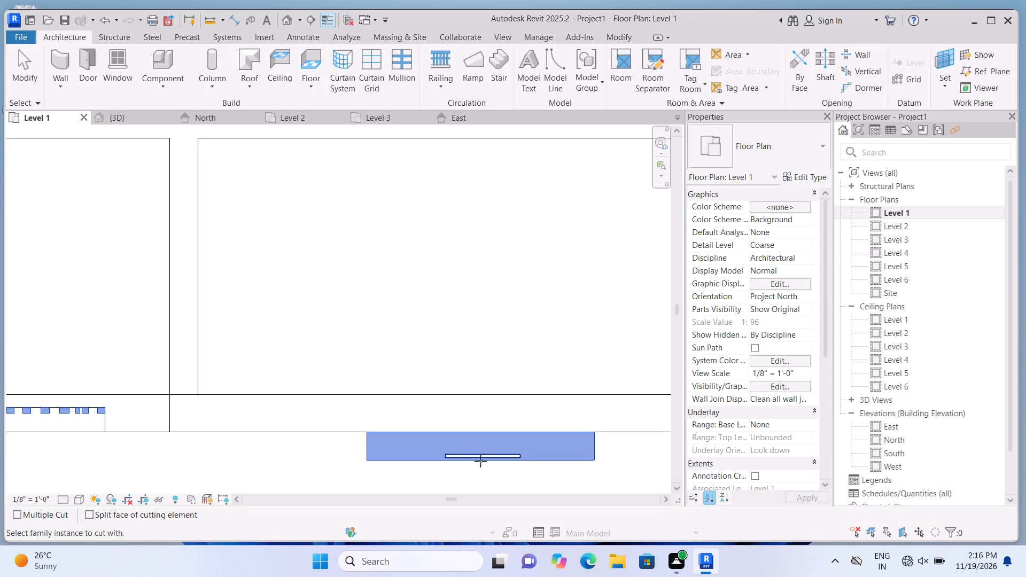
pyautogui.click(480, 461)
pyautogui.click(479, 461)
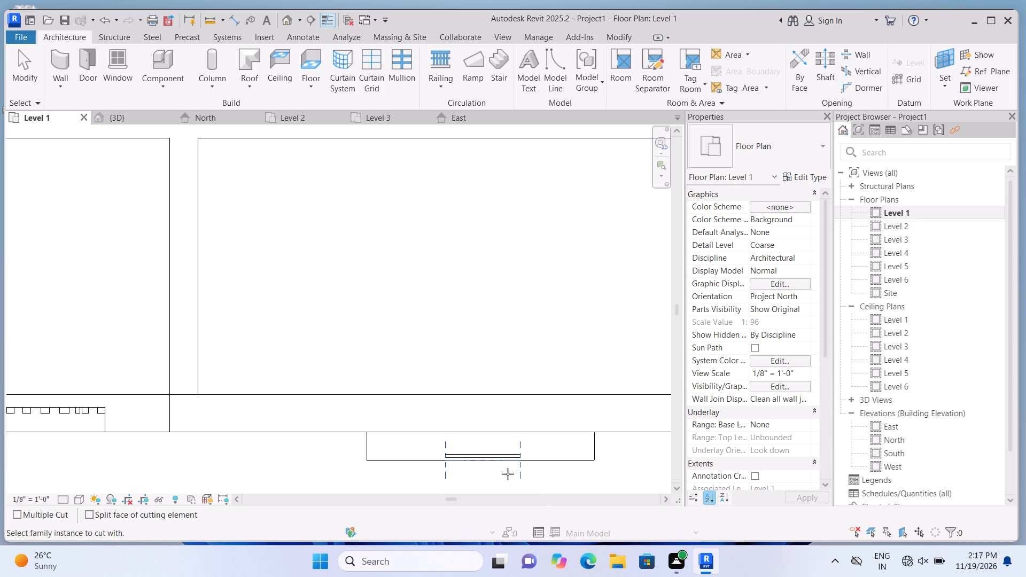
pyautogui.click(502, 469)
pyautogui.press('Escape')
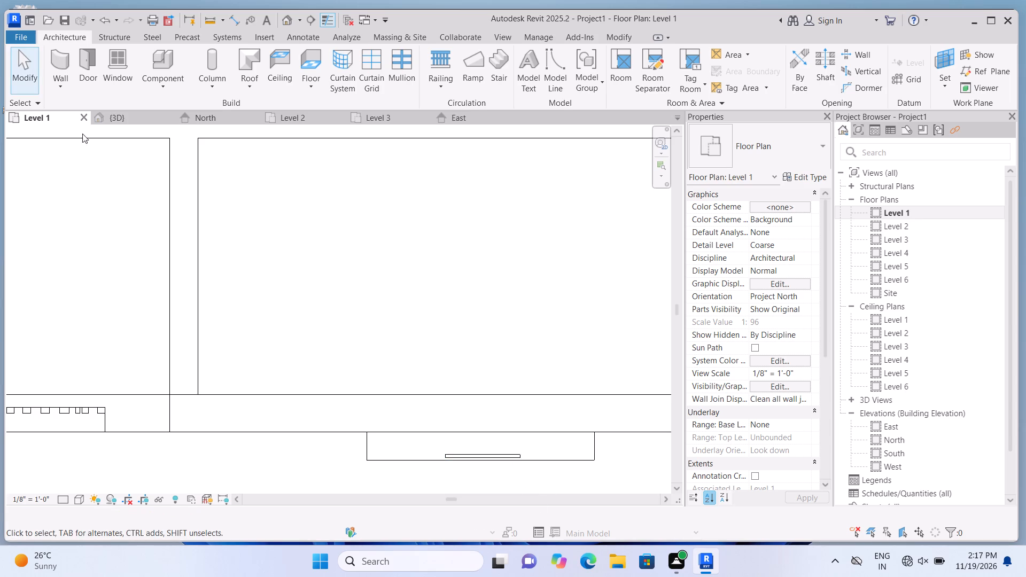
# Examine the curtain wall's placement at the base of the tall projecting panel in the front-facing 3D view.
pyautogui.click(285, 20)
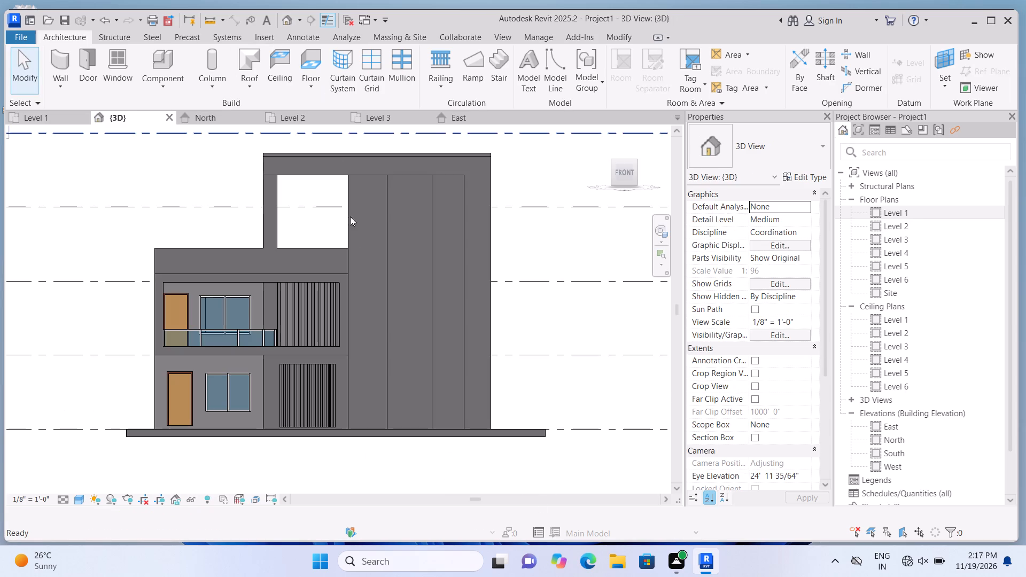
pyautogui.scroll(1, 367, 439)
pyautogui.scroll(1, 409, 419)
pyautogui.click(415, 396)
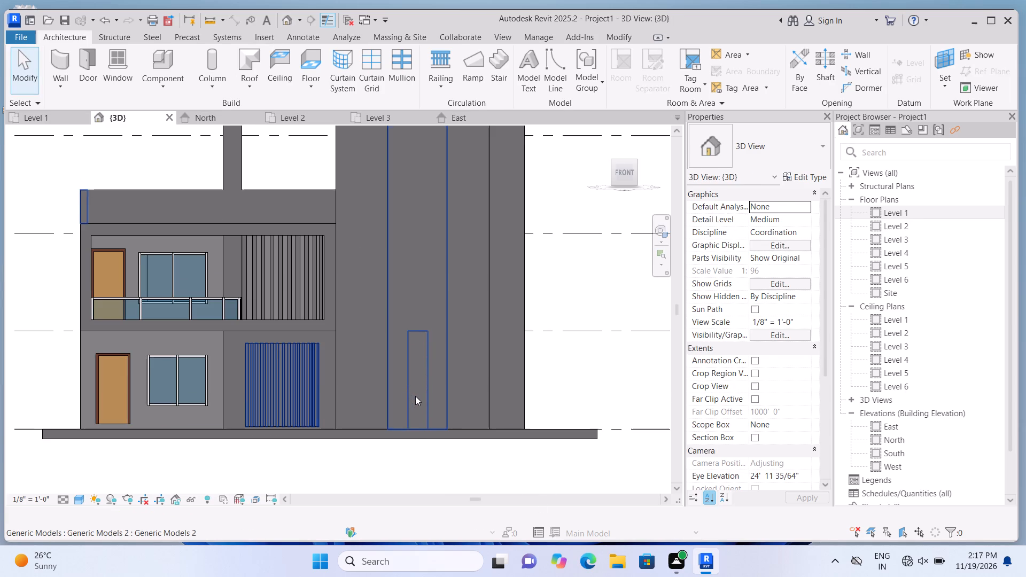
pyautogui.doubleClick(418, 456)
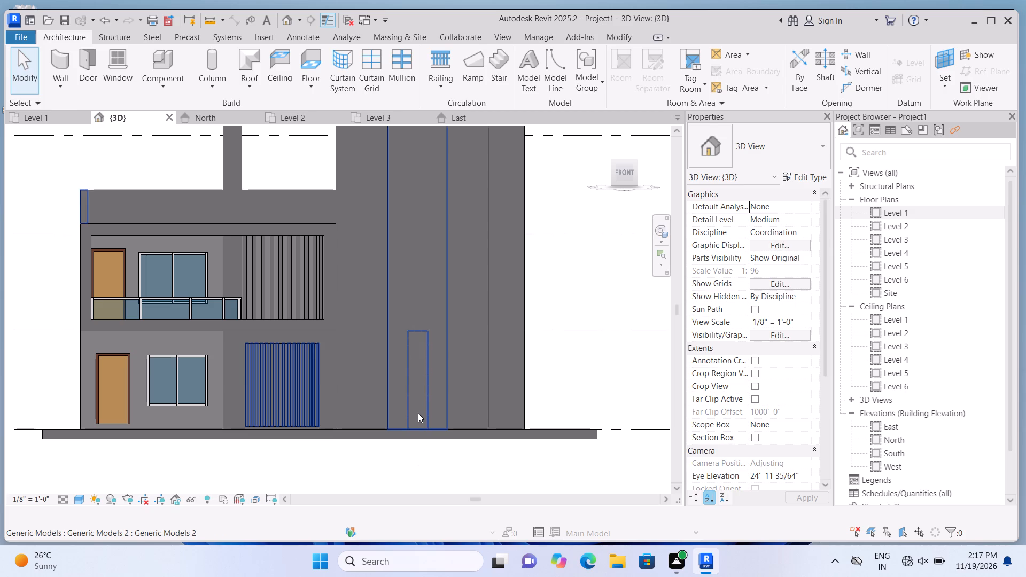
pyautogui.click(418, 412)
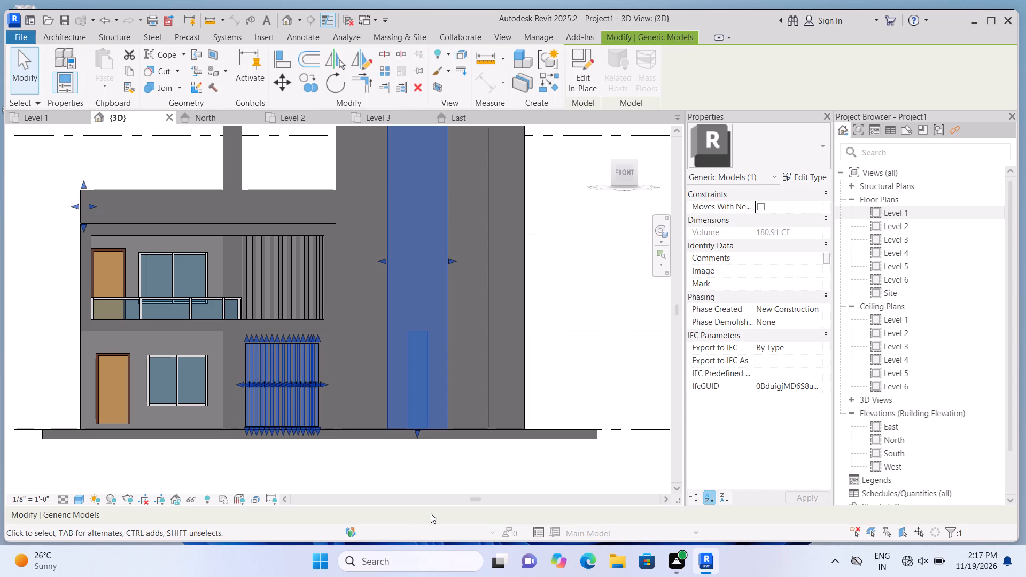
pyautogui.press('Escape')
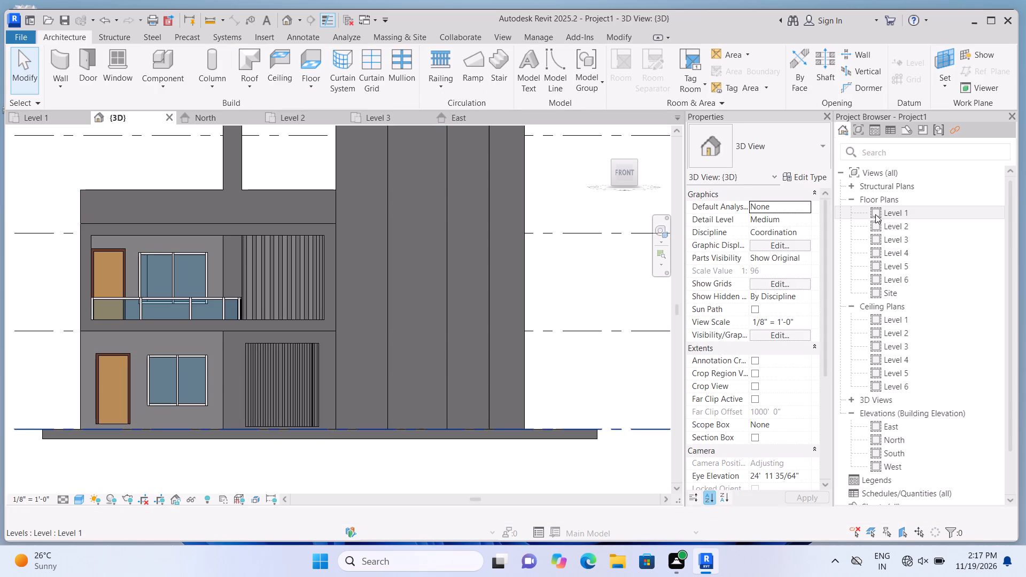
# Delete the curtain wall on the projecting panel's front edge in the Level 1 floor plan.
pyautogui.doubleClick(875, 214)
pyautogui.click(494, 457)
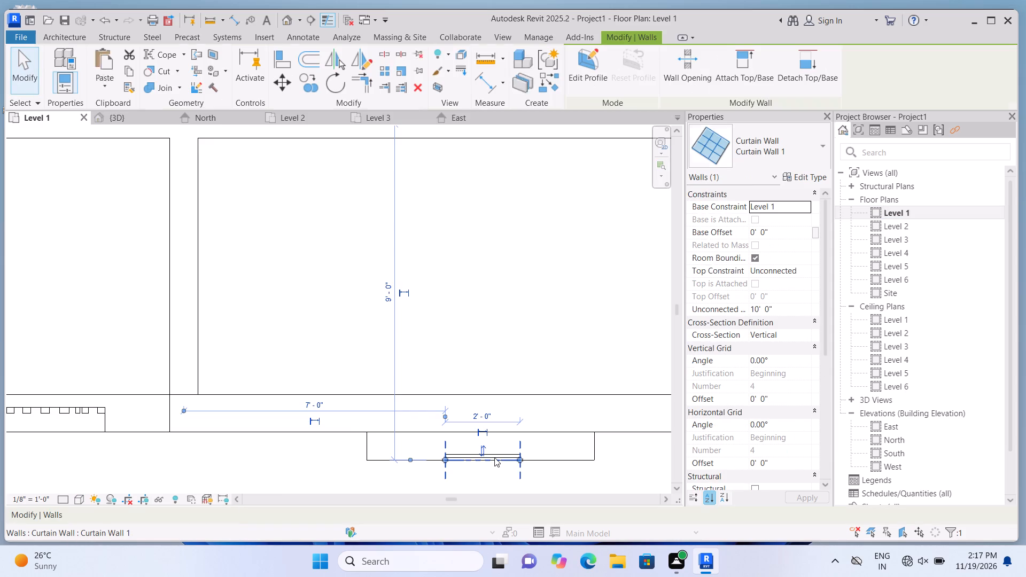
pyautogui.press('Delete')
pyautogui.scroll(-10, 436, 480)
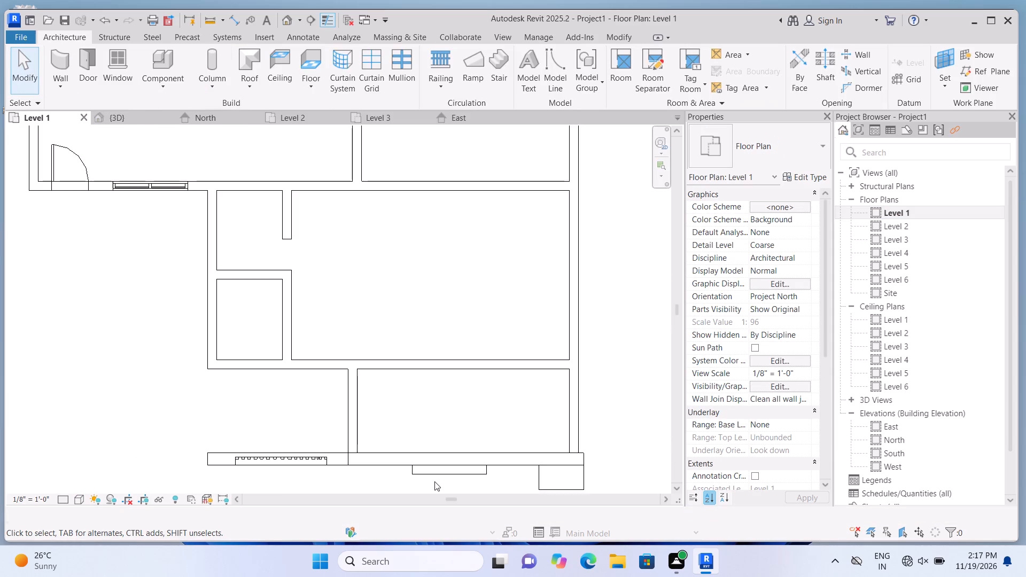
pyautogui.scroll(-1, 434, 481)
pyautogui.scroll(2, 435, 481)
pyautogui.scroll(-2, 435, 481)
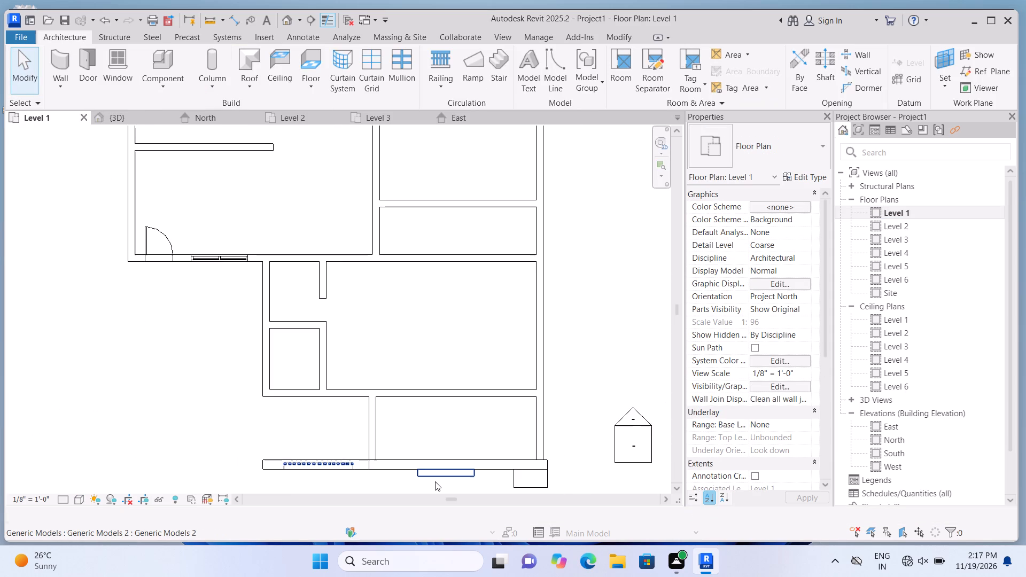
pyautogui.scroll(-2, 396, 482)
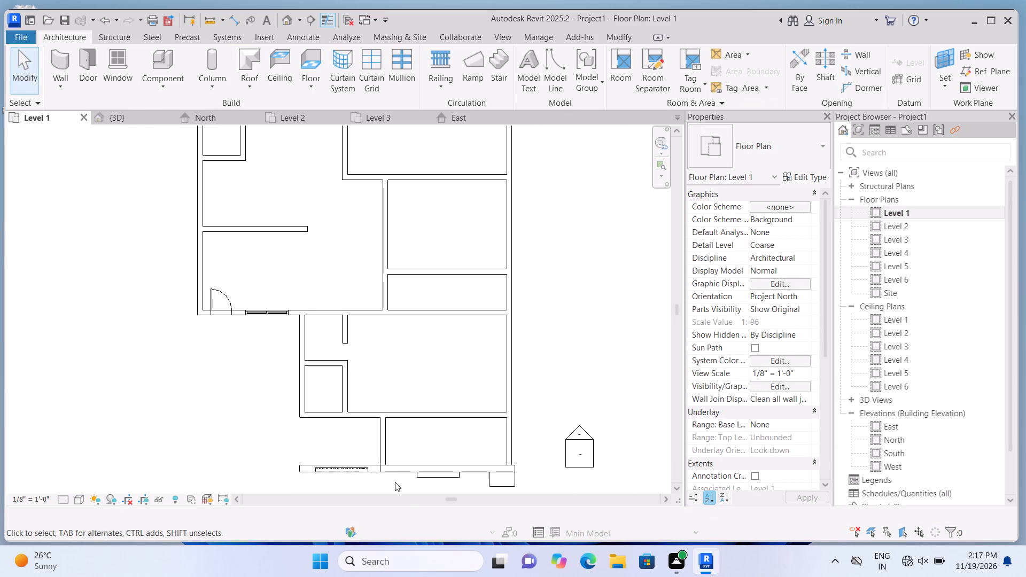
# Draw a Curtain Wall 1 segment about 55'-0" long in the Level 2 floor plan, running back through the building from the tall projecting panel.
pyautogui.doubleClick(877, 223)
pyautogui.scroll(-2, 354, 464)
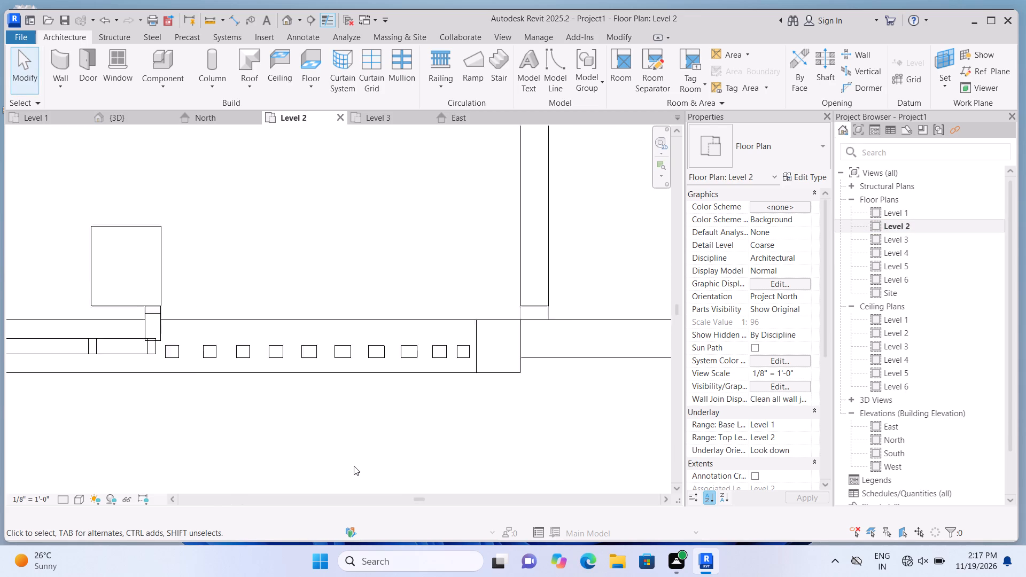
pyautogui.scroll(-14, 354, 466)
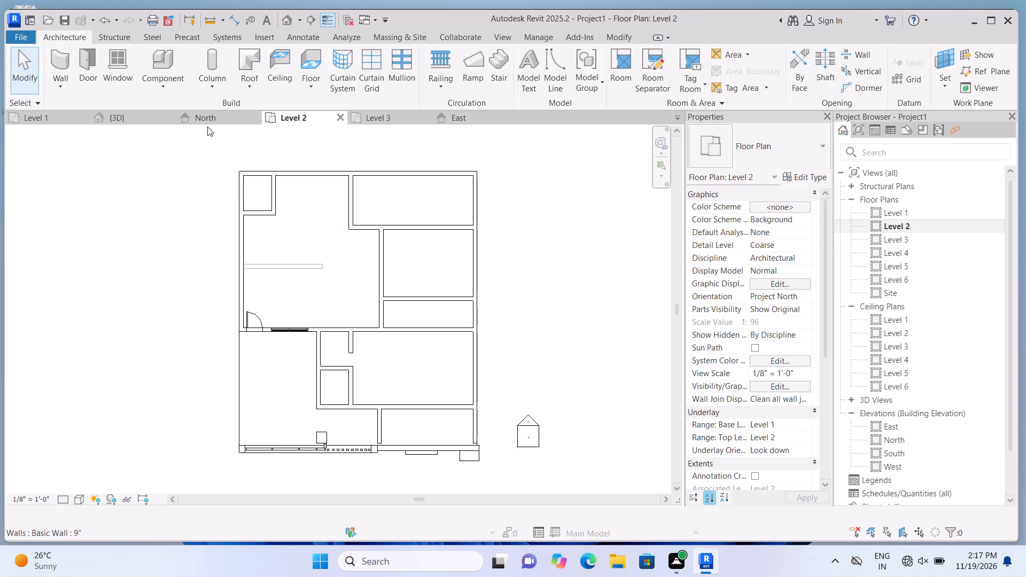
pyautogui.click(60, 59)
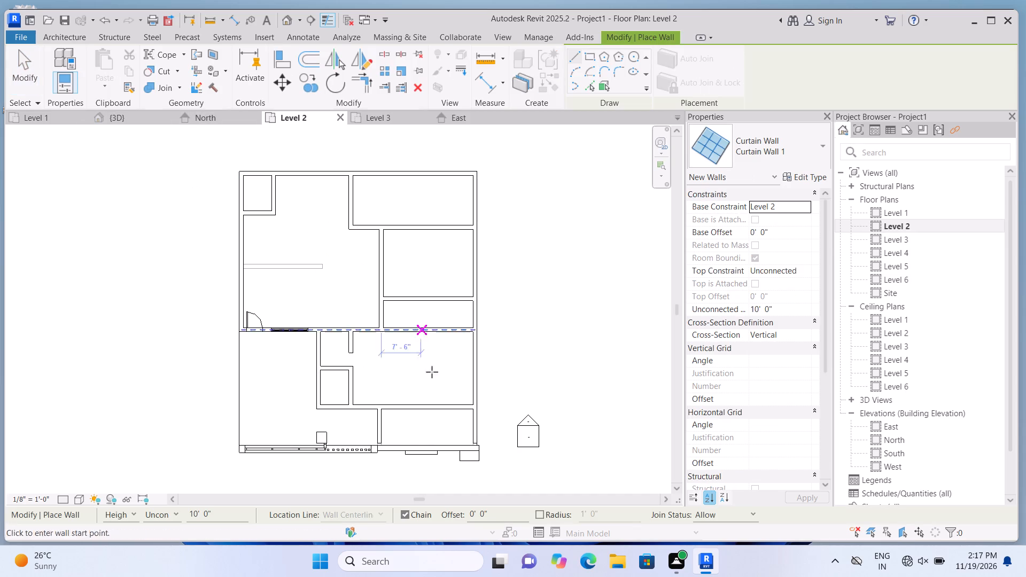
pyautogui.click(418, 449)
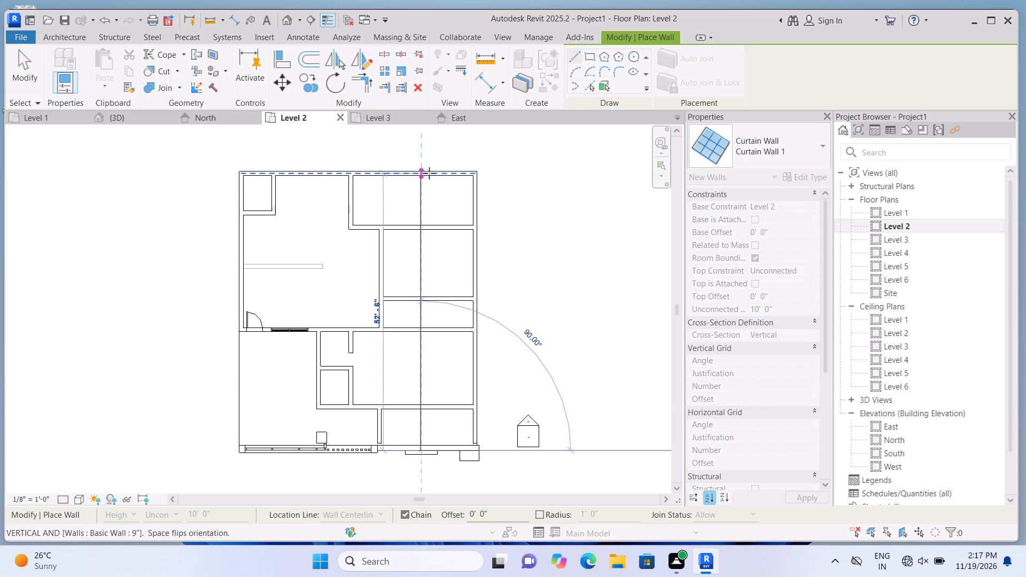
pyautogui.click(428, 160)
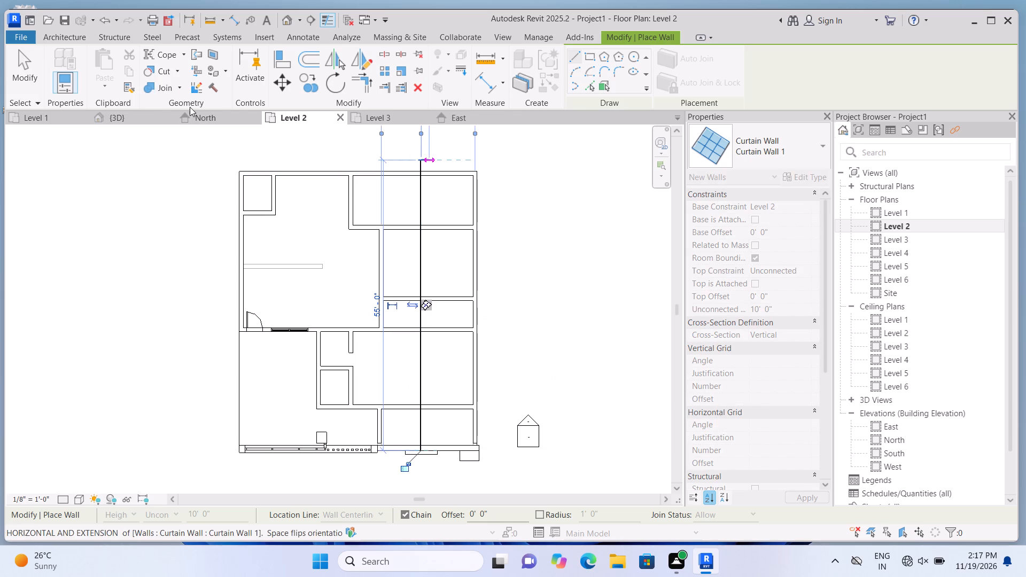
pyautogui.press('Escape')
# Examine the tall projecting panel in the front-facing 3D view and in the Level 1 floor plan.
pyautogui.click(291, 21)
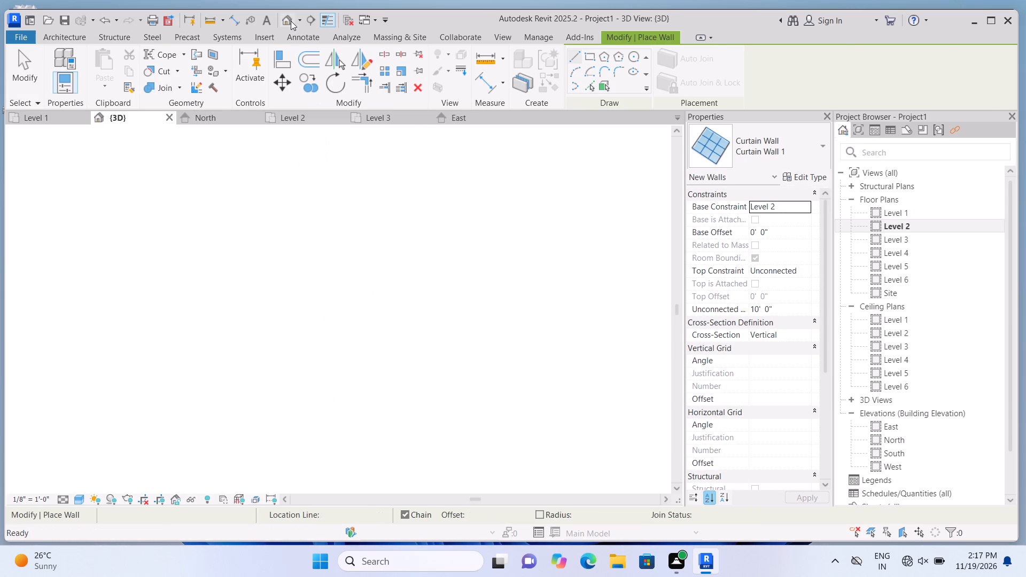
pyautogui.scroll(-3, 378, 438)
pyautogui.click(395, 356)
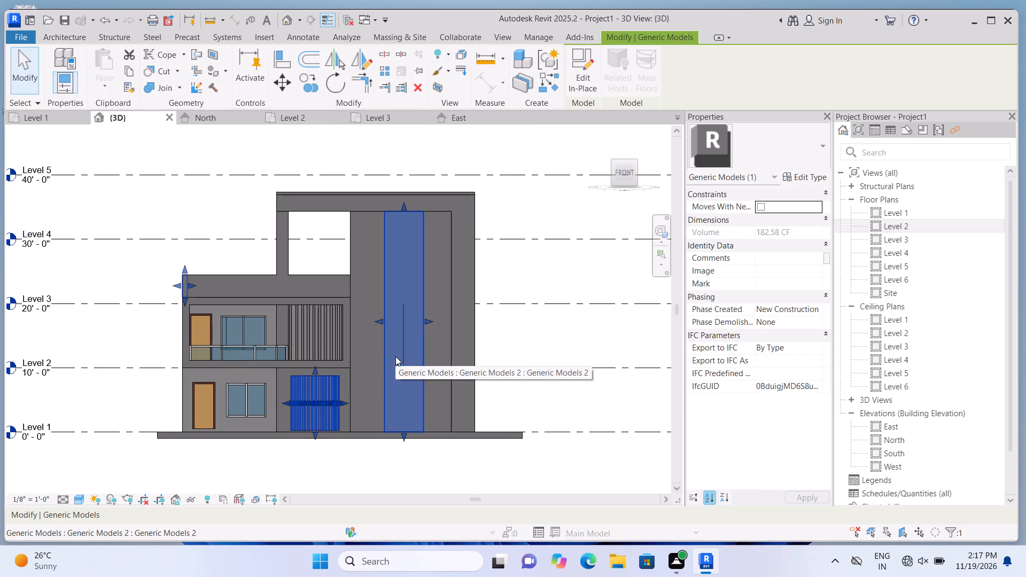
pyautogui.scroll(2, 395, 356)
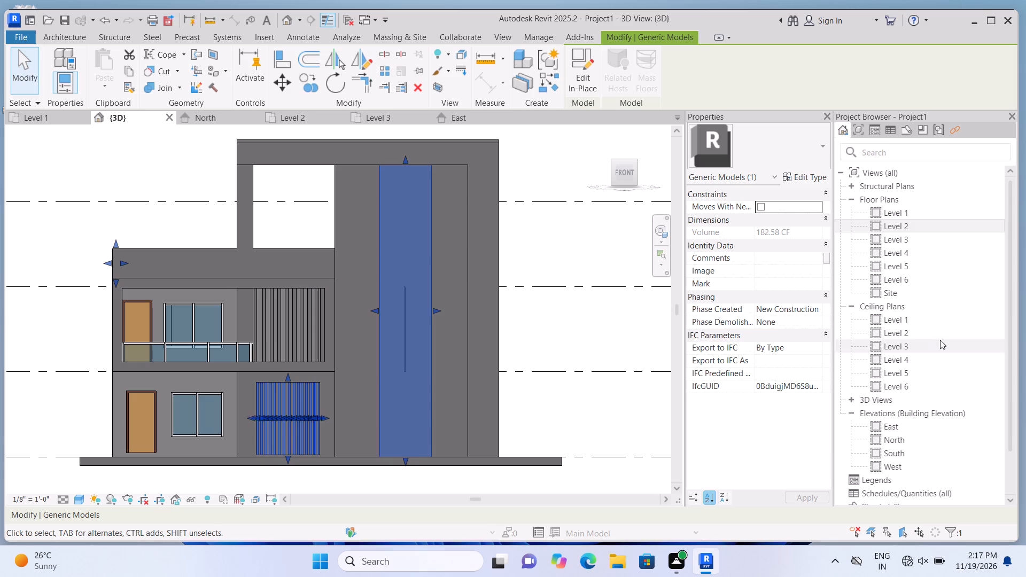
pyautogui.doubleClick(876, 213)
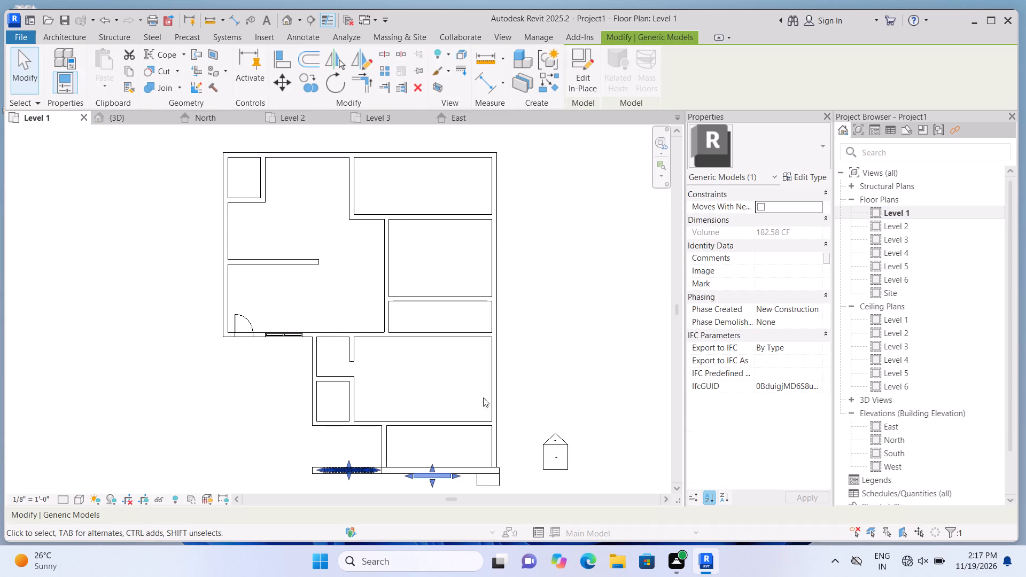
pyautogui.scroll(-2, 408, 448)
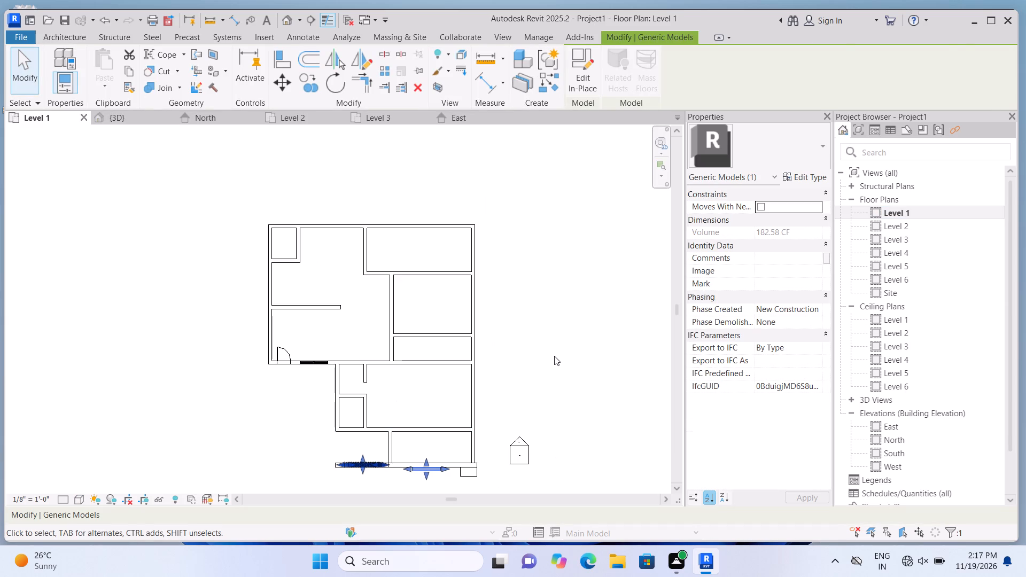
pyautogui.click(554, 356)
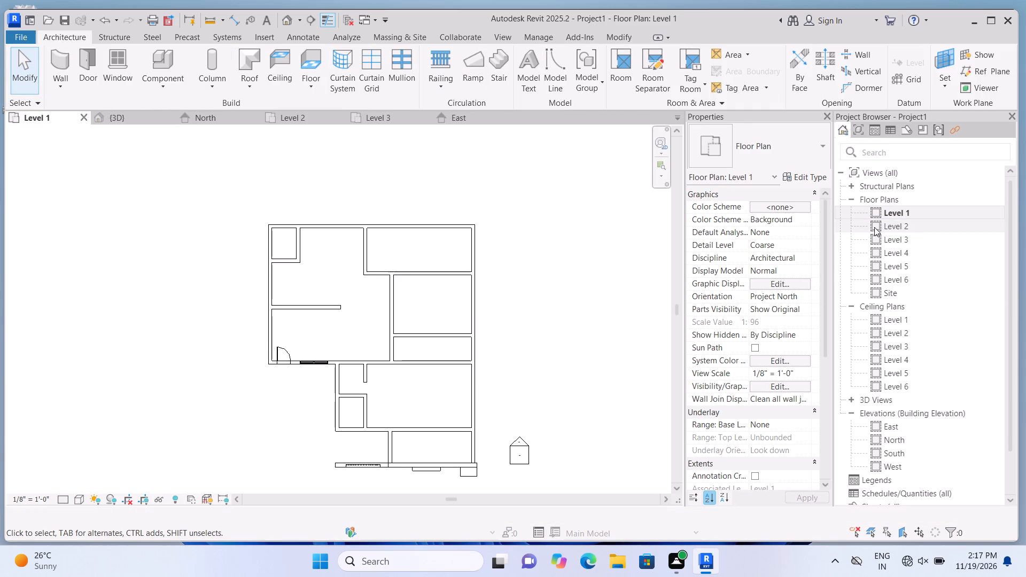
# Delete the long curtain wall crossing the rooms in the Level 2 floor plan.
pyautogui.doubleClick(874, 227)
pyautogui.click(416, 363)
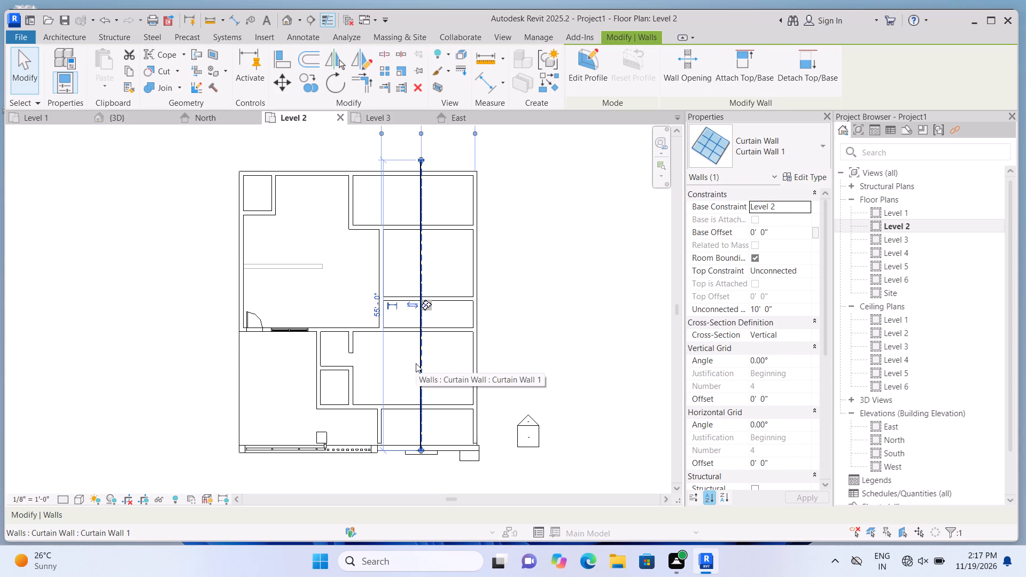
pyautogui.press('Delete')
# Draw a Curtain Wall 1 segment about 2'-6" long in the Level 1 floor plan, inside the front facade band behind the projecting panel.
pyautogui.scroll(-1, 416, 363)
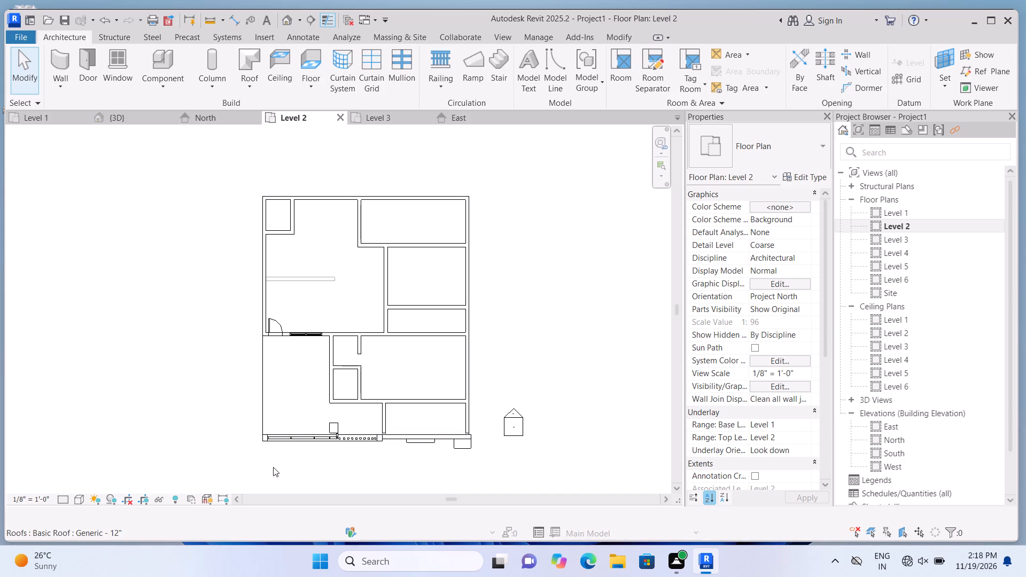
pyautogui.scroll(1, 322, 360)
pyautogui.scroll(-1, 322, 360)
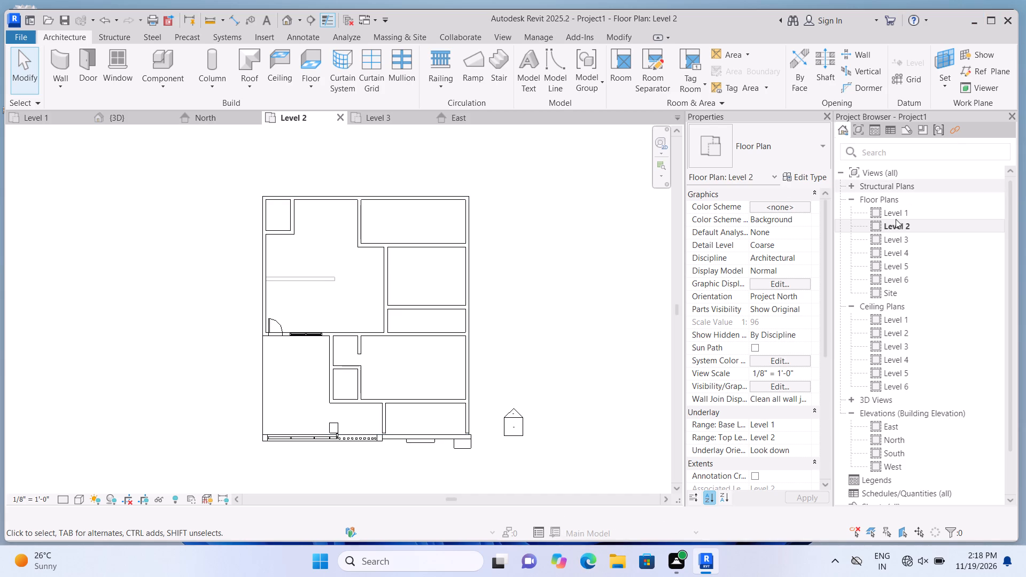
pyautogui.doubleClick(876, 213)
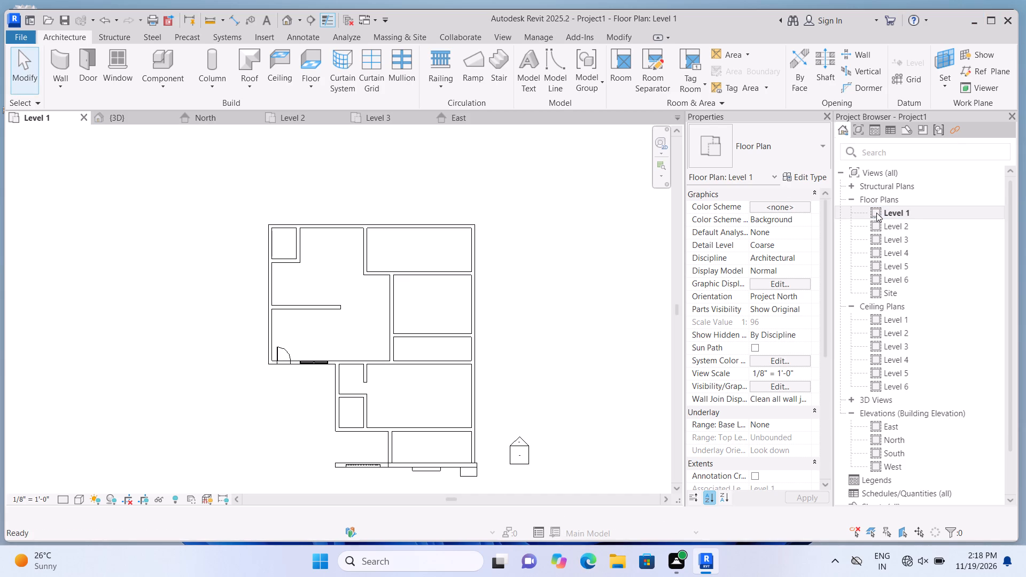
pyautogui.scroll(1, 393, 486)
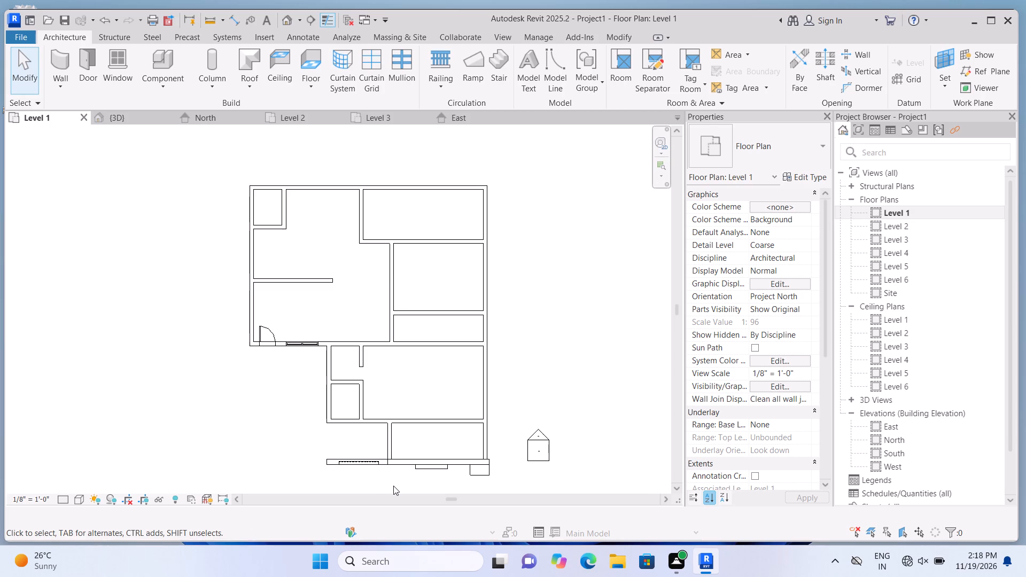
pyautogui.scroll(1, 393, 486)
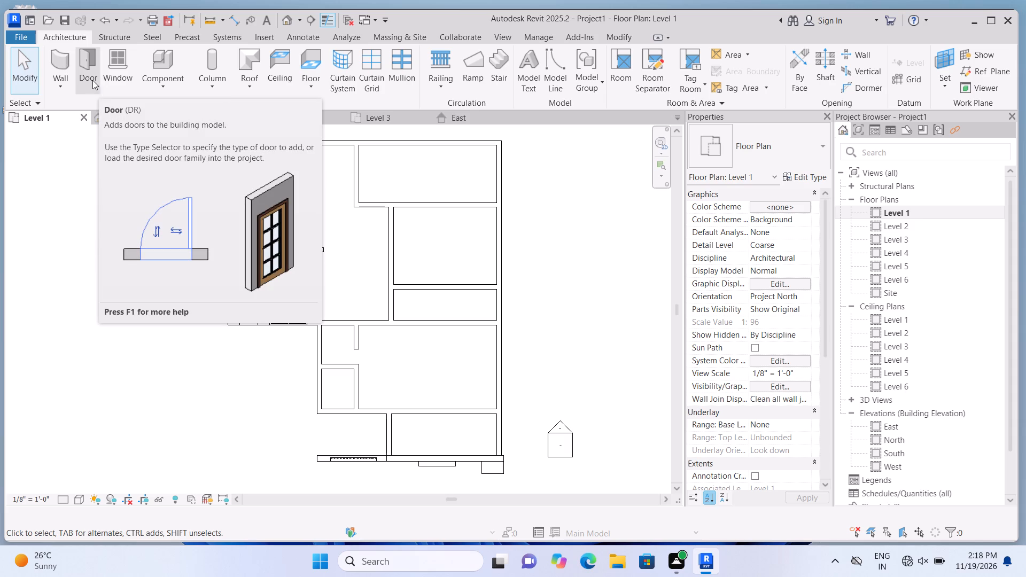
pyautogui.click(58, 55)
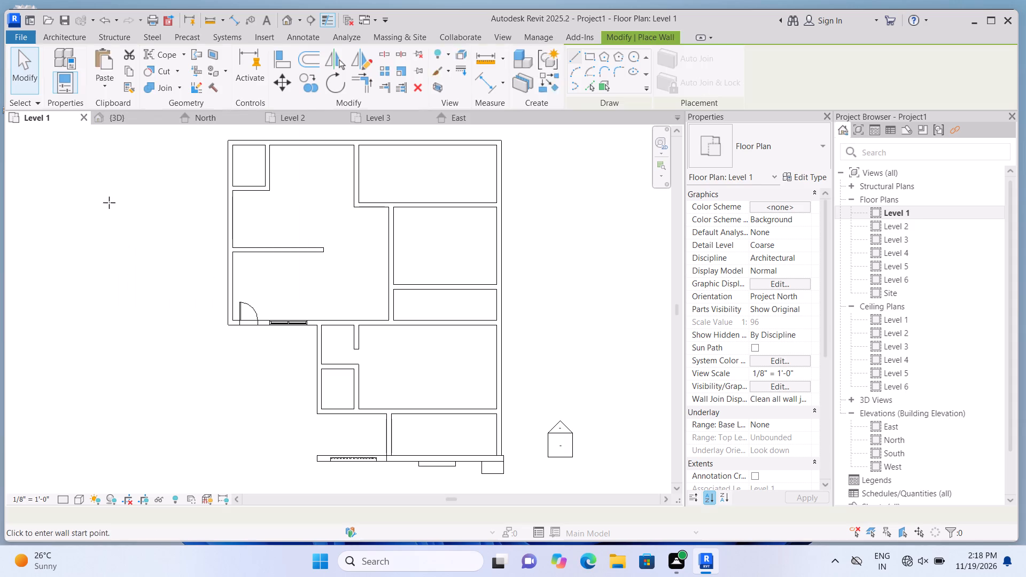
pyautogui.scroll(5, 434, 474)
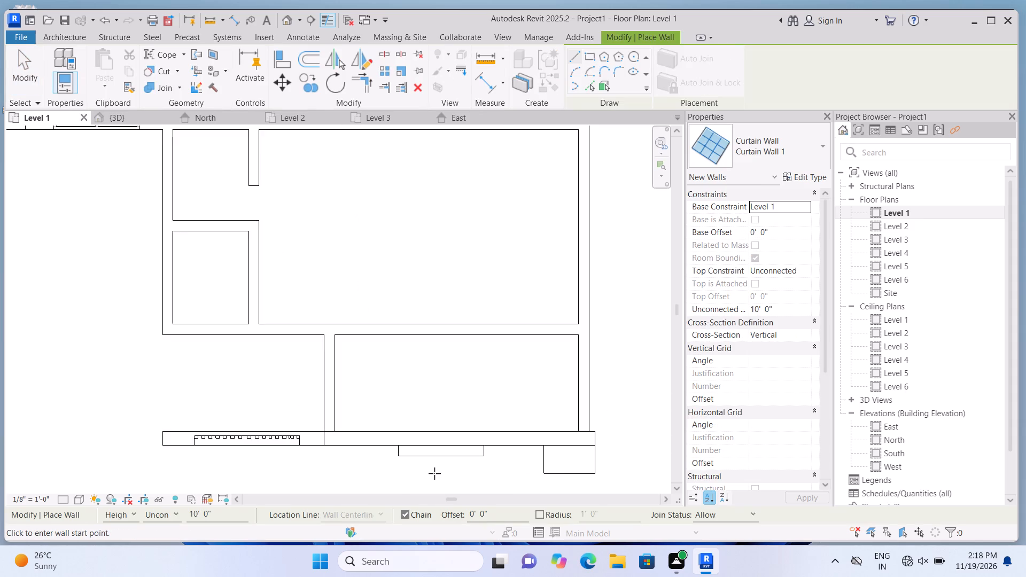
pyautogui.scroll(2, 434, 473)
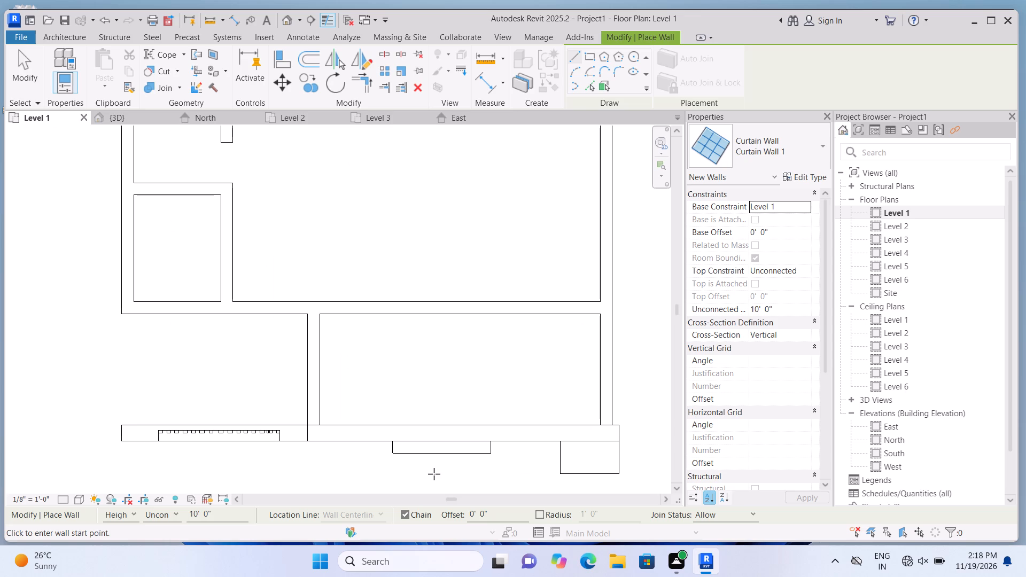
pyautogui.scroll(4, 463, 453)
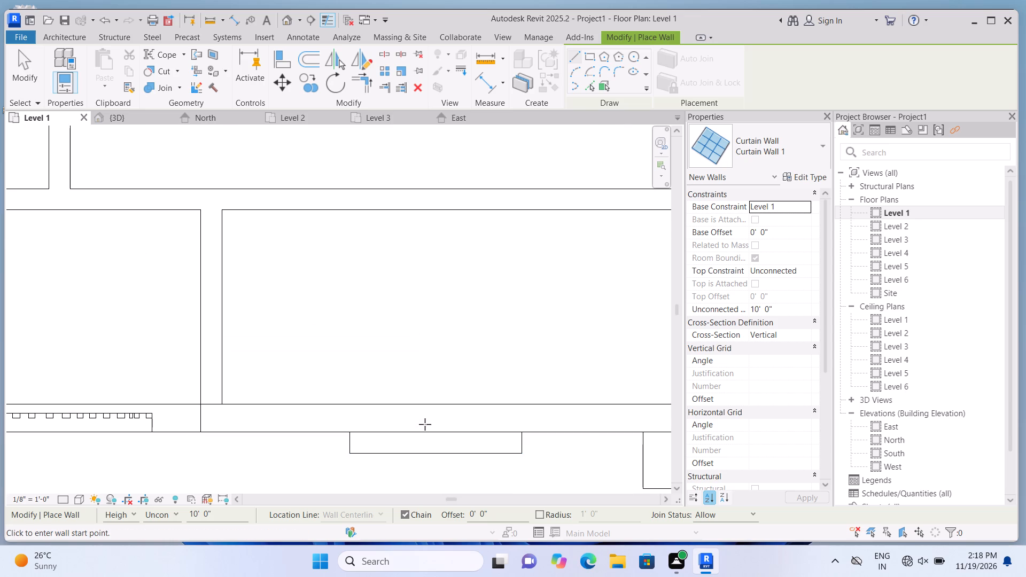
pyautogui.scroll(-5, 423, 422)
pyautogui.scroll(3, 415, 416)
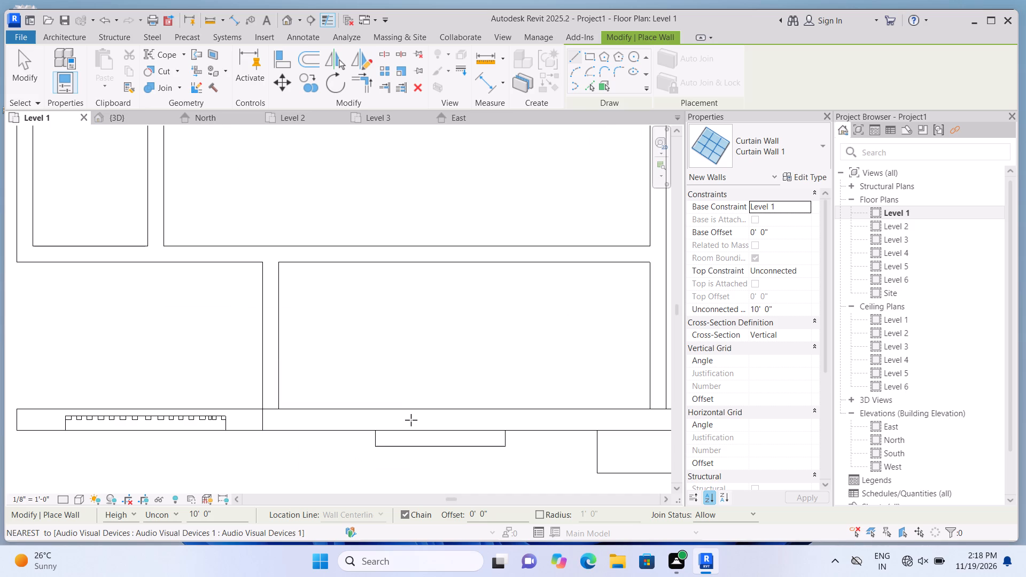
pyautogui.click(411, 420)
pyautogui.click(465, 414)
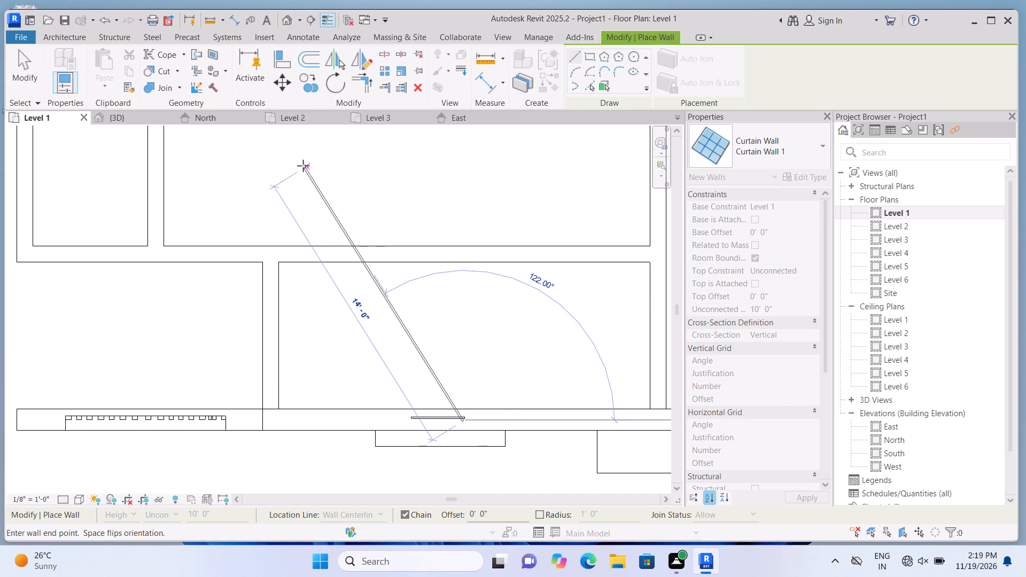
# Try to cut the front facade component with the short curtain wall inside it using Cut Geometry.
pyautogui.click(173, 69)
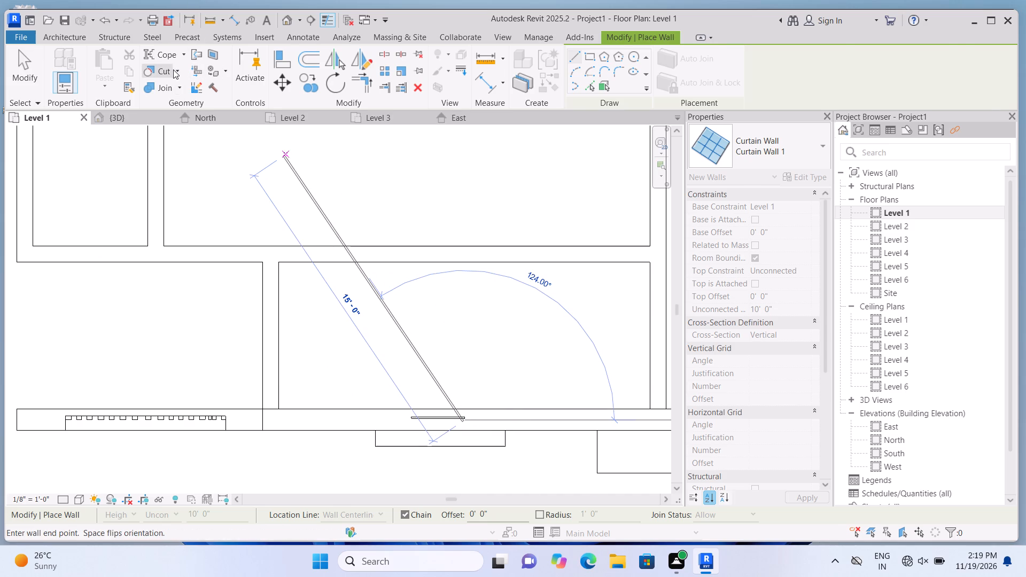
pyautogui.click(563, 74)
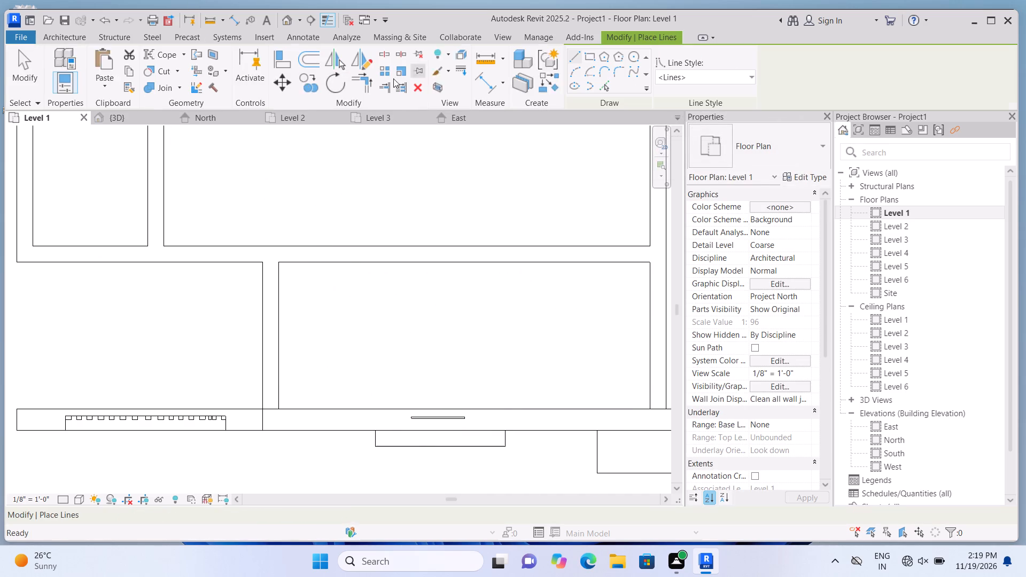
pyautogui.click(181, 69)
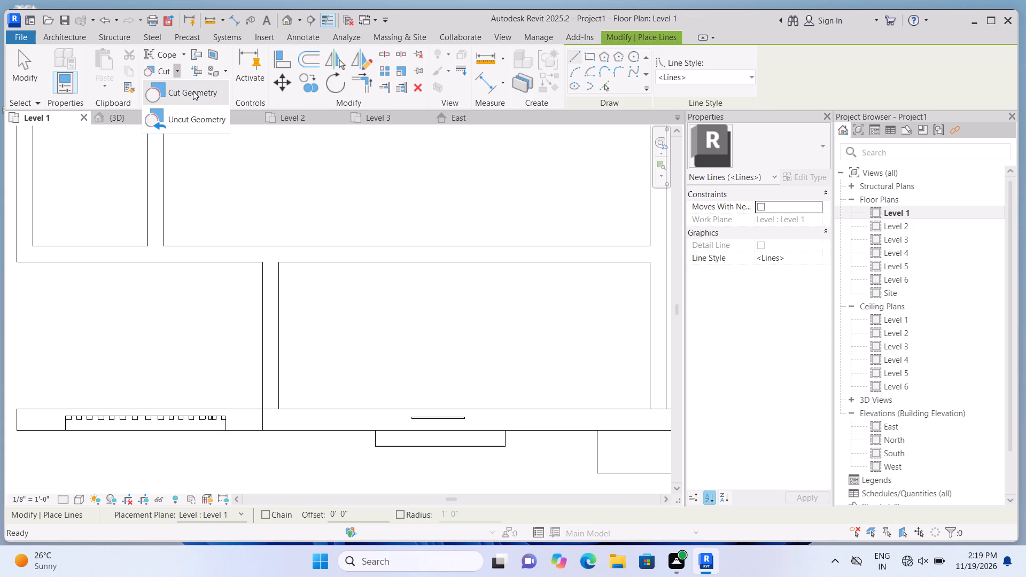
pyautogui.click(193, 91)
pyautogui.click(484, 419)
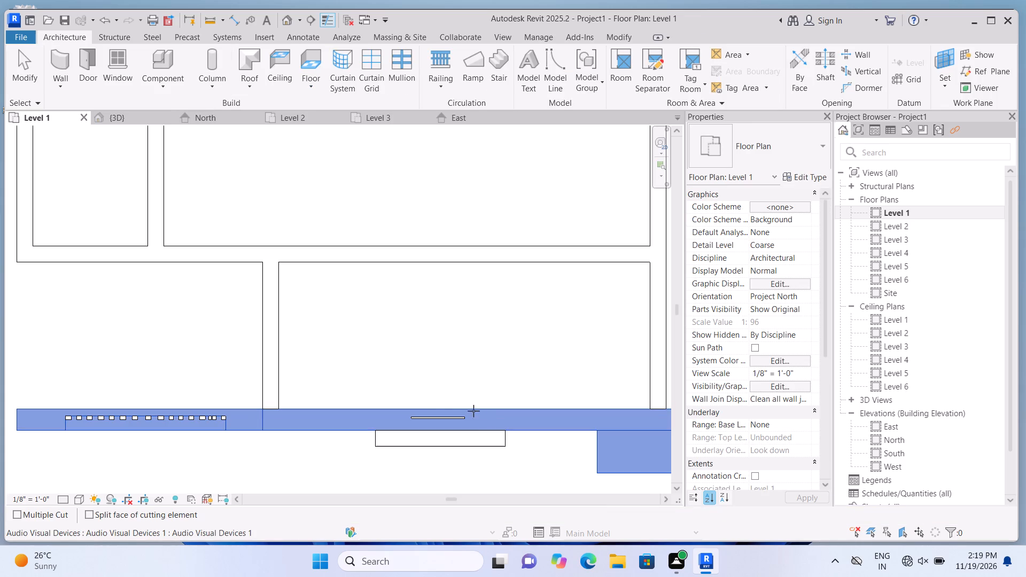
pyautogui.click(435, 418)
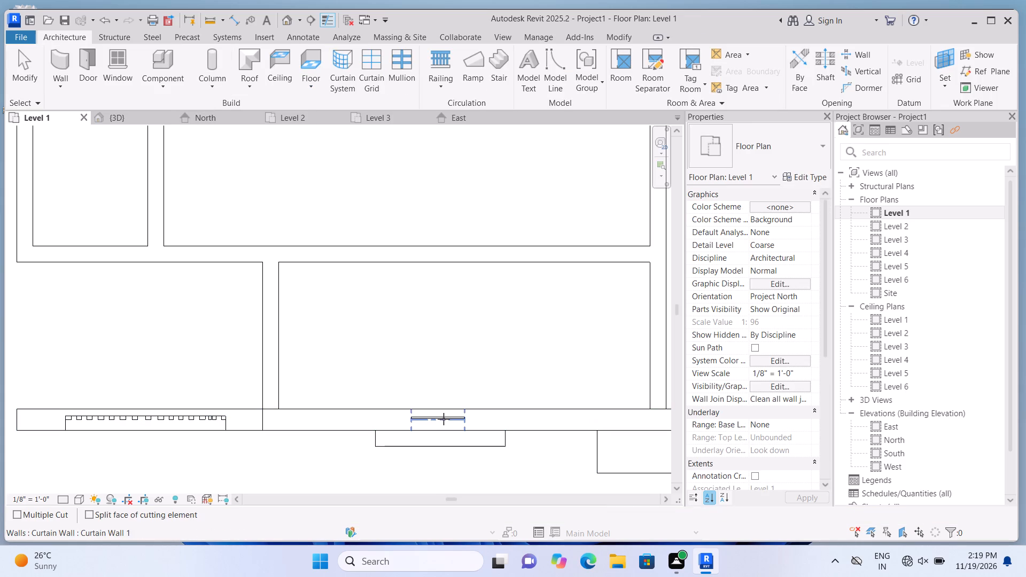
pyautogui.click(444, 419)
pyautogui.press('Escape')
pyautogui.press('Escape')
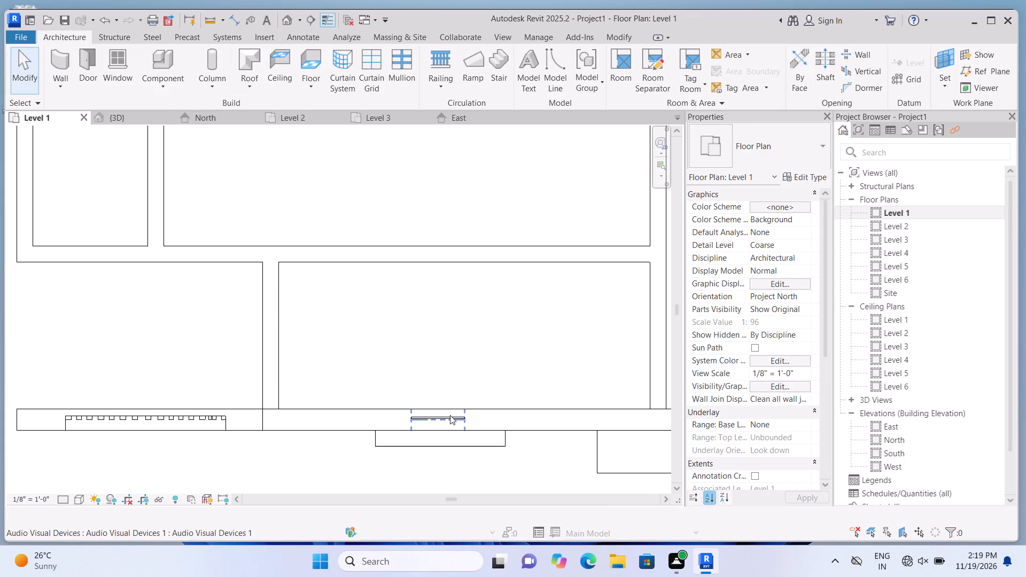
# Examine the short curtain wall's placement in the Level 1 plan and the tall projecting panel in the front-facing 3D view.
pyautogui.click(450, 415)
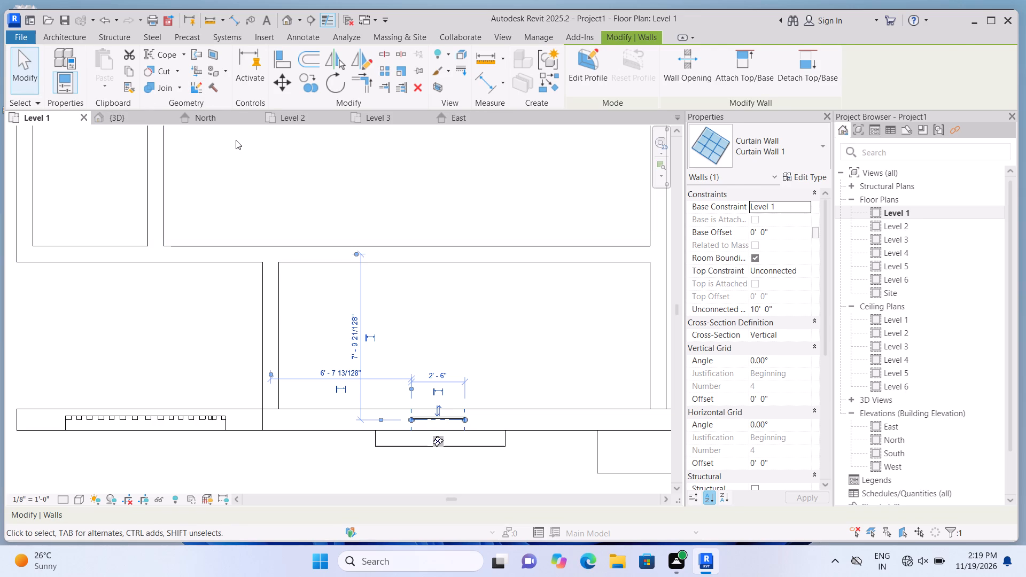
pyautogui.press('Escape')
pyautogui.click(289, 19)
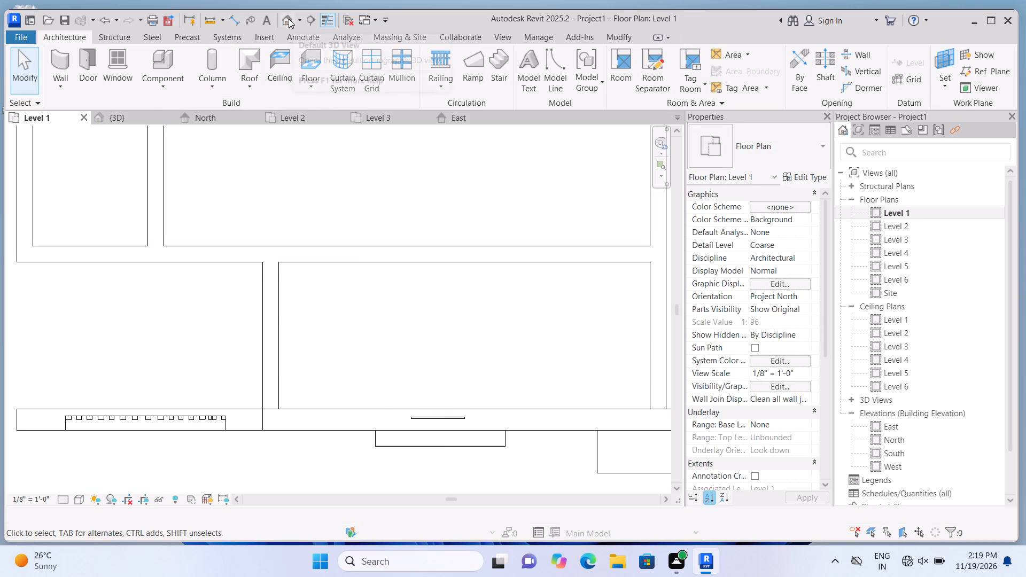
pyautogui.scroll(-1, 405, 249)
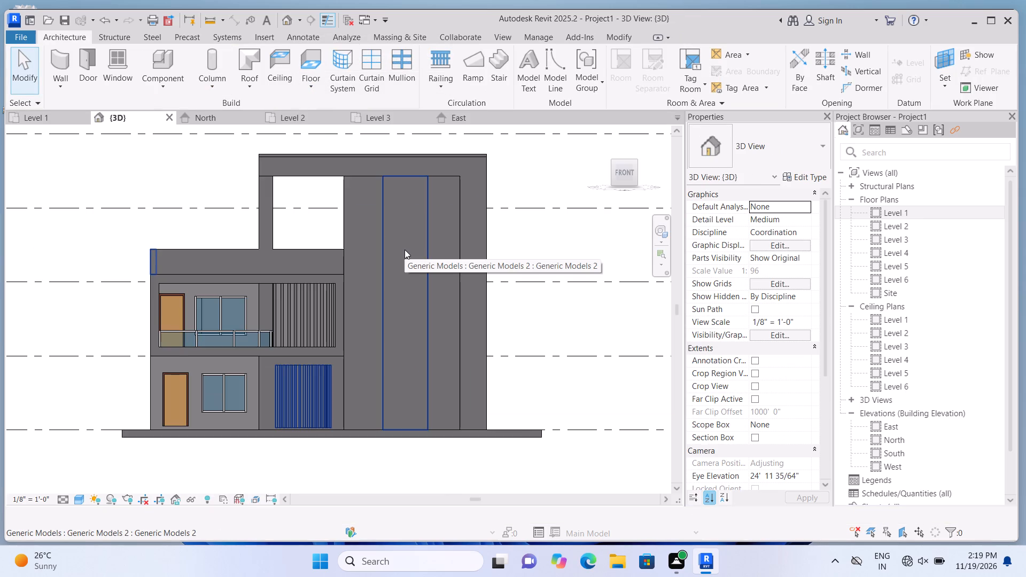
pyautogui.scroll(1, 405, 250)
pyautogui.scroll(-1, 405, 250)
pyautogui.scroll(1, 422, 239)
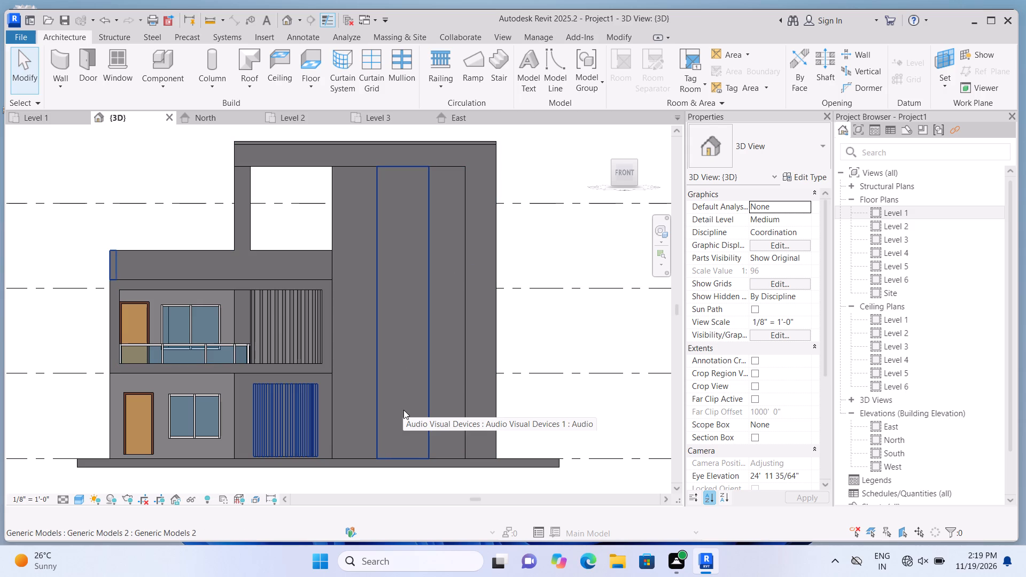
pyautogui.click(403, 410)
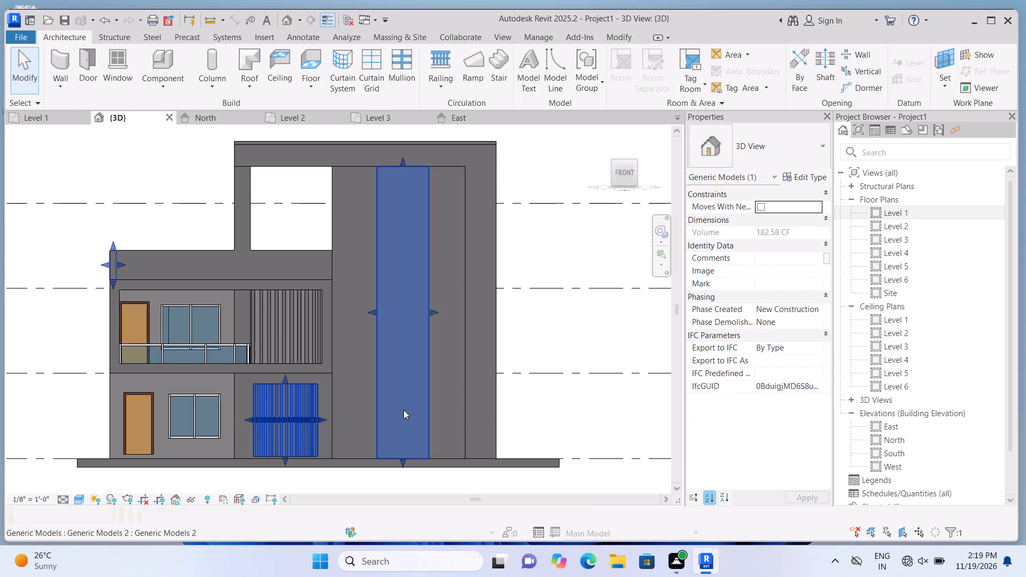
pyautogui.click(547, 271)
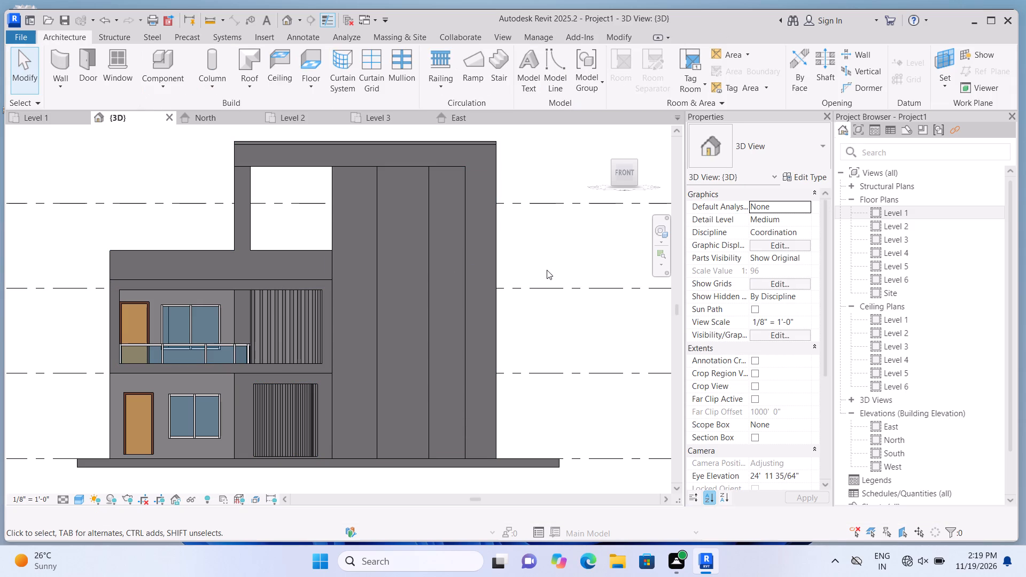
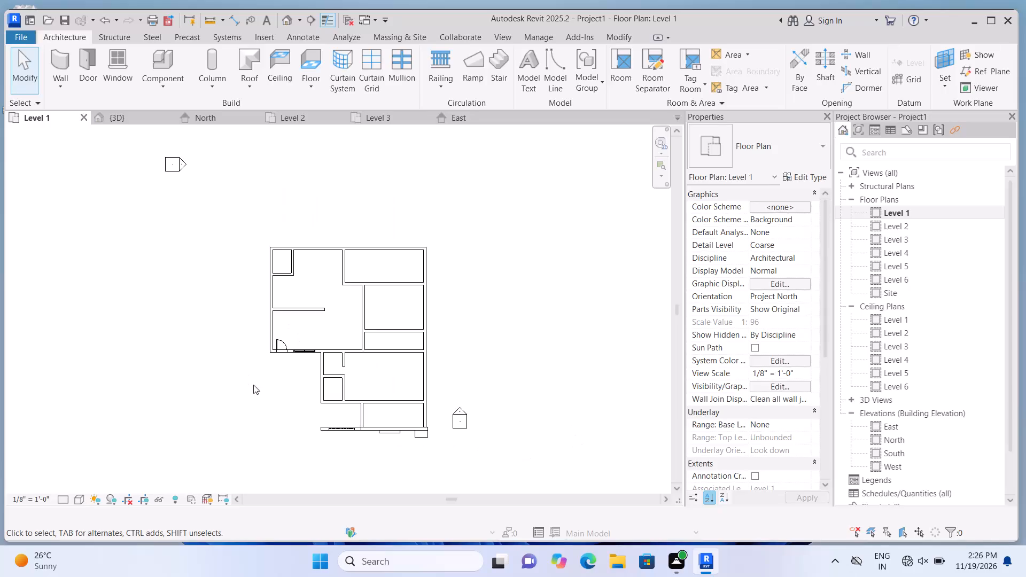
# Start a new in-place component in the Generic Models category from the front-facing 3D view.
pyautogui.scroll(2, 387, 373)
pyautogui.scroll(1, 313, 434)
pyautogui.scroll(1, 314, 485)
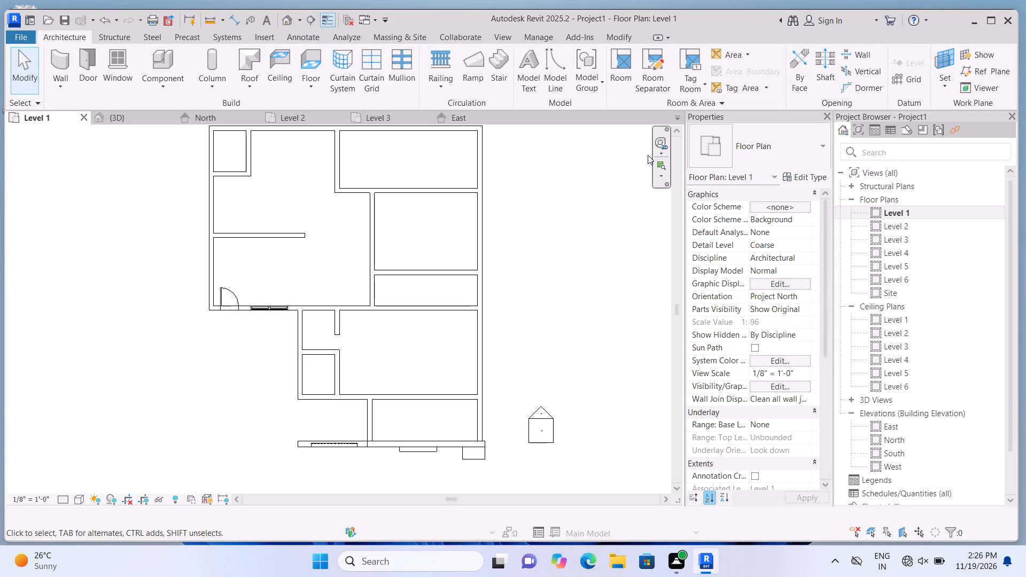
pyautogui.click(291, 22)
pyautogui.scroll(-2, 457, 284)
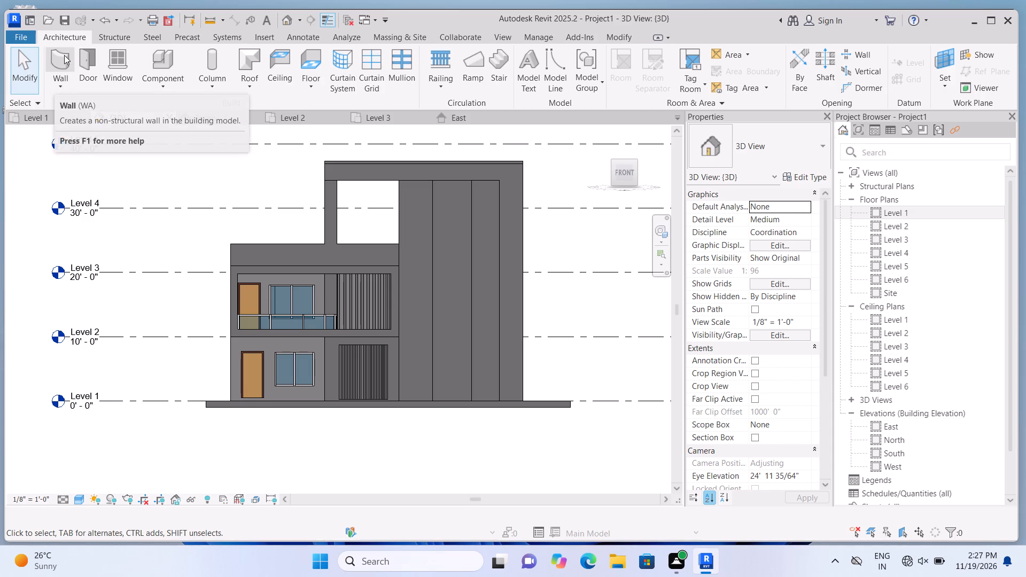
pyautogui.click(158, 87)
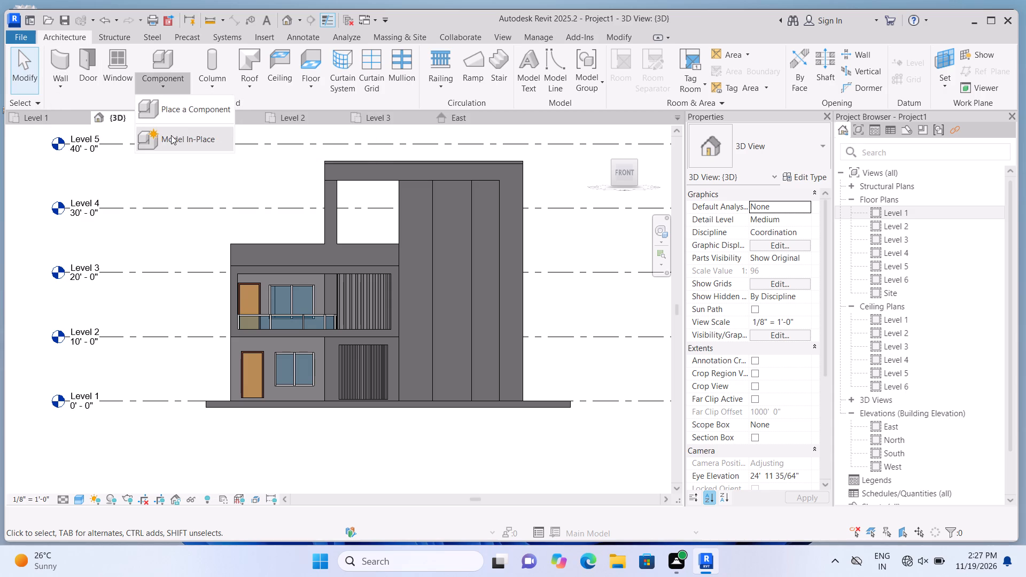
pyautogui.click(171, 135)
pyautogui.scroll(-4, 462, 224)
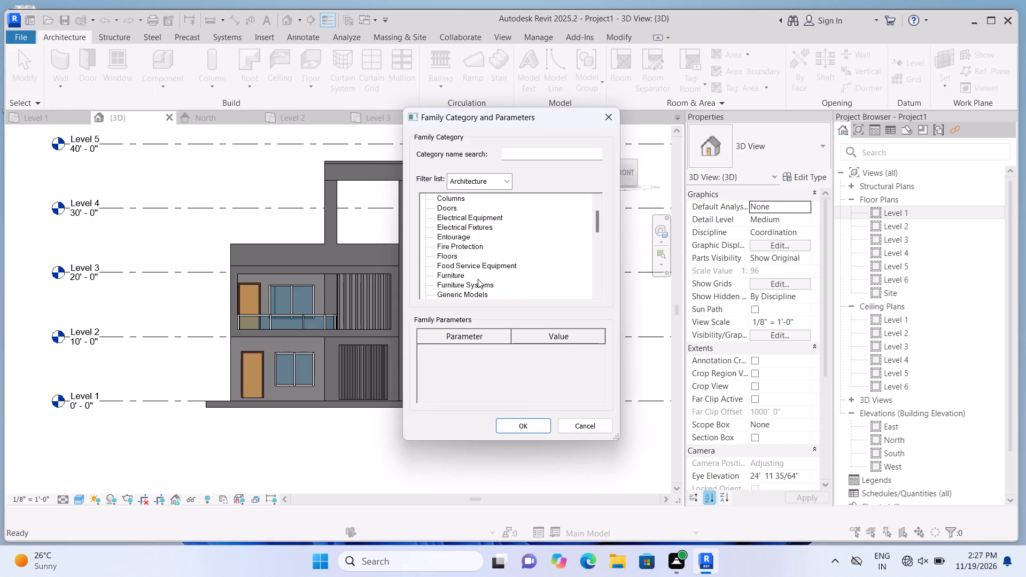
pyautogui.click(476, 286)
pyautogui.click(533, 425)
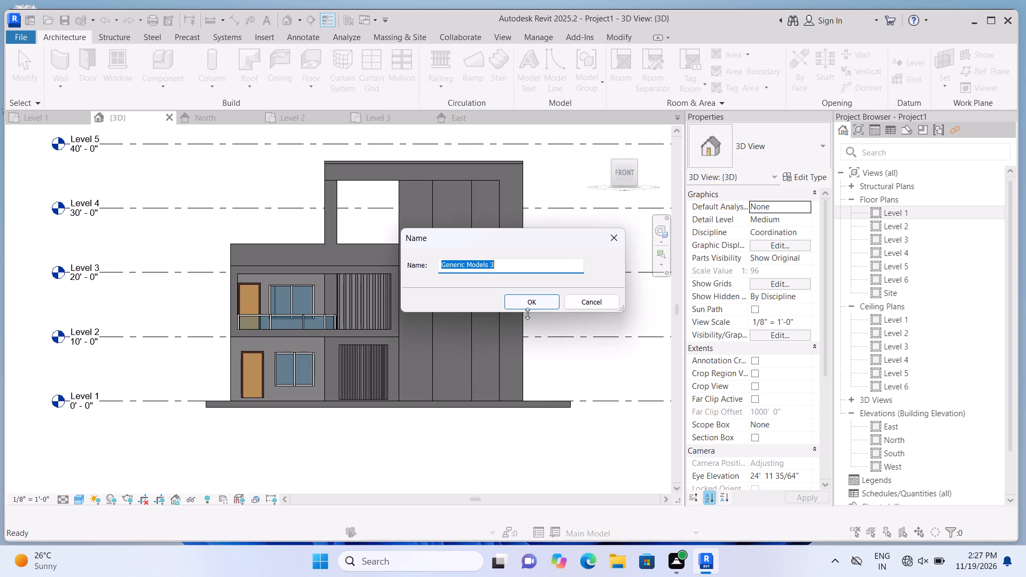
pyautogui.click(524, 311)
pyautogui.click(514, 299)
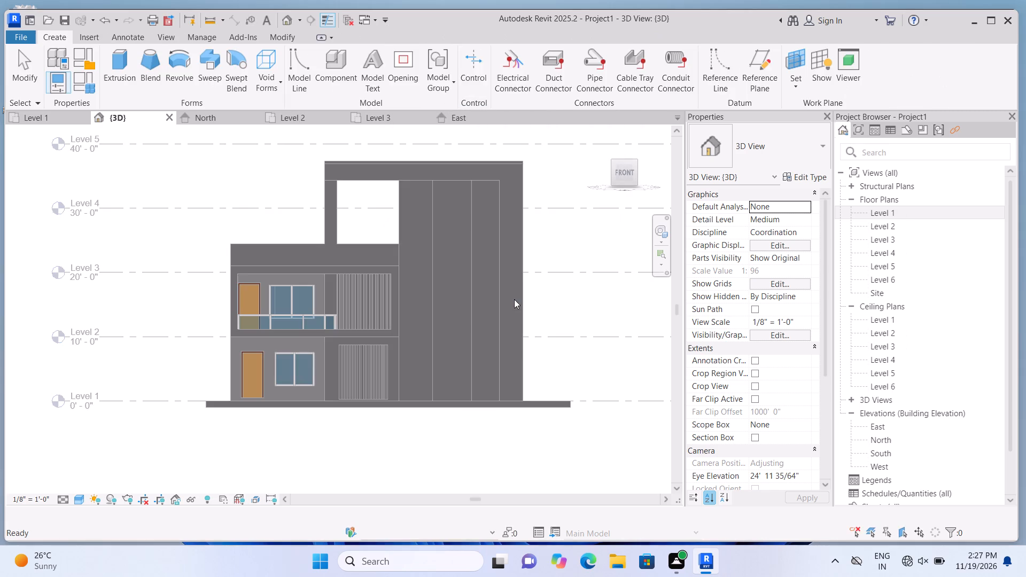
# Start a solid Extrusion and pick the tall front face of the Audio Visual Devices facade component as its work plane.
pyautogui.click(131, 62)
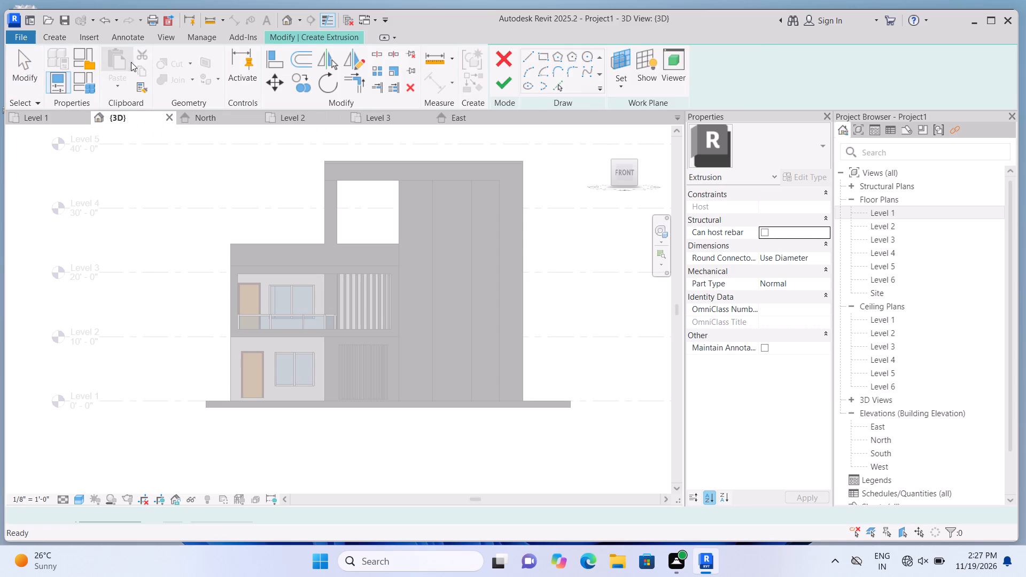
pyautogui.click(697, 85)
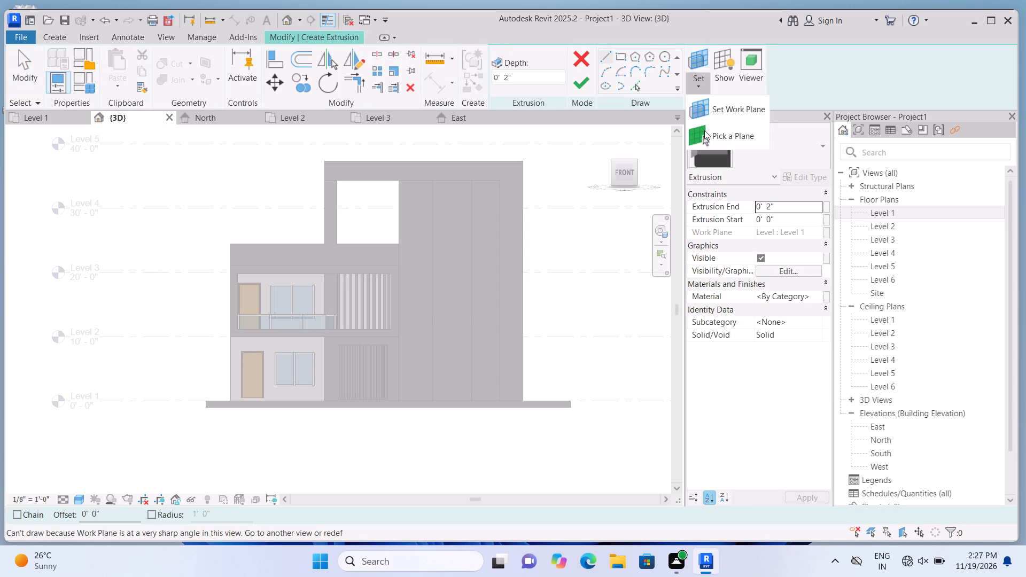
pyautogui.click(704, 130)
pyautogui.scroll(2, 507, 244)
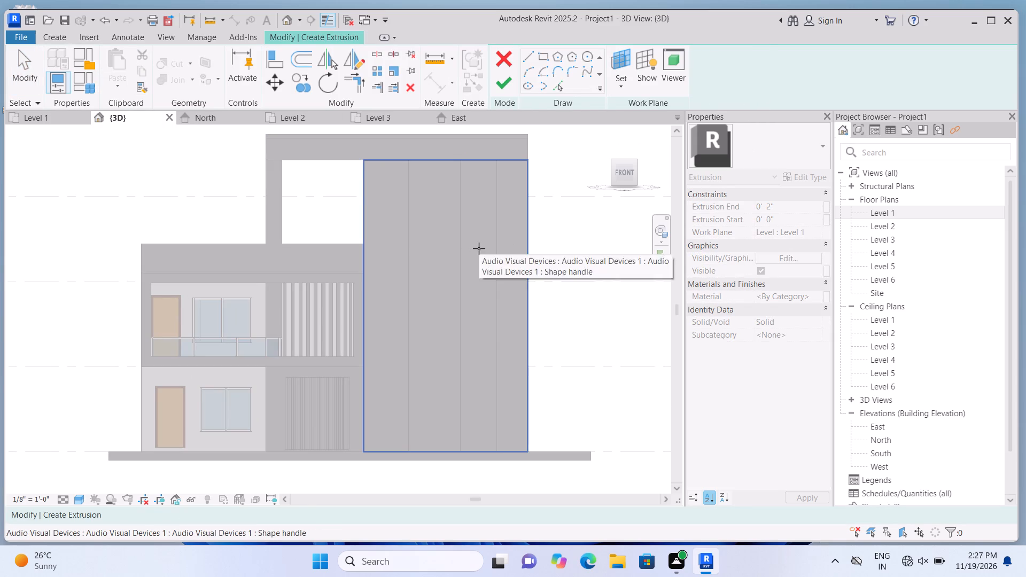
pyautogui.scroll(1, 479, 248)
pyautogui.scroll(-1, 479, 248)
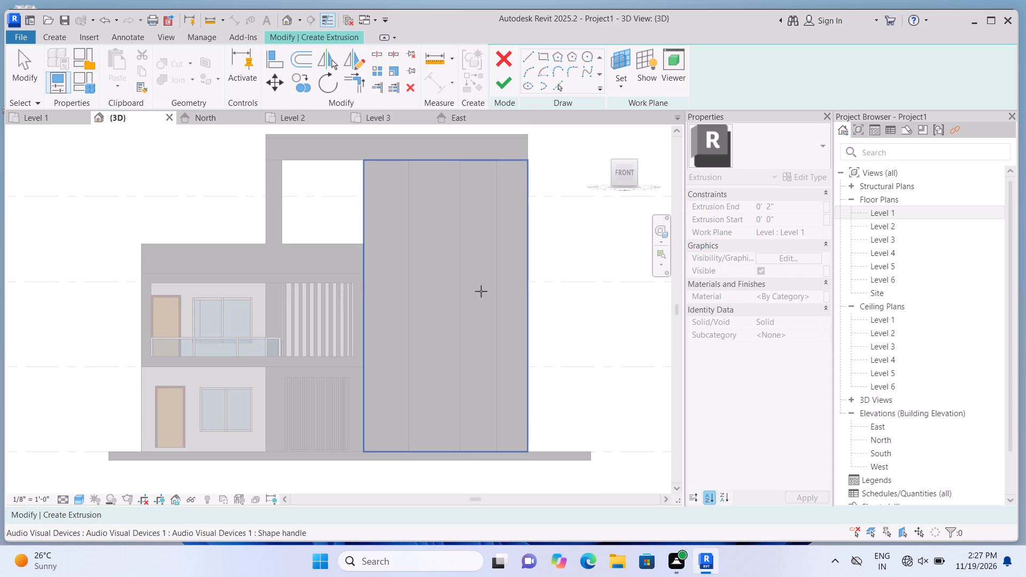
pyautogui.click(485, 275)
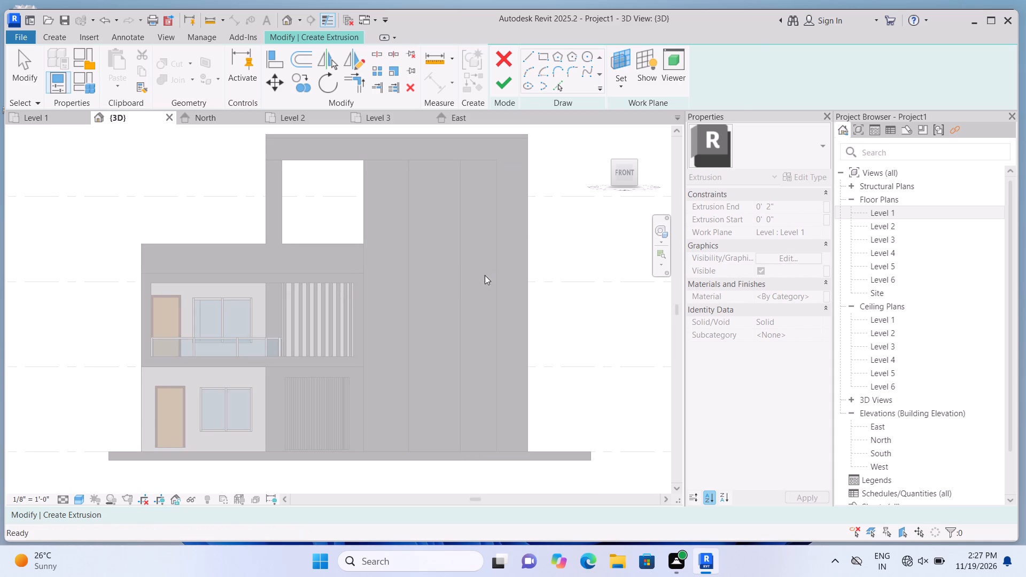
# Sketch a narrow vertical strip rectangle near the facade's outer side, from the top band's underside down to Level 1.
pyautogui.click(617, 57)
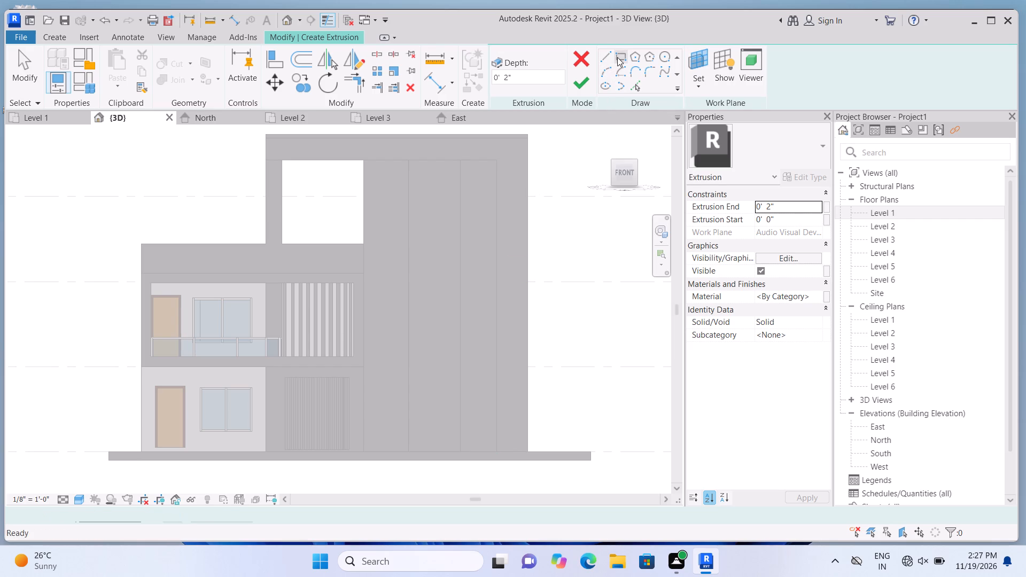
pyautogui.scroll(4, 468, 149)
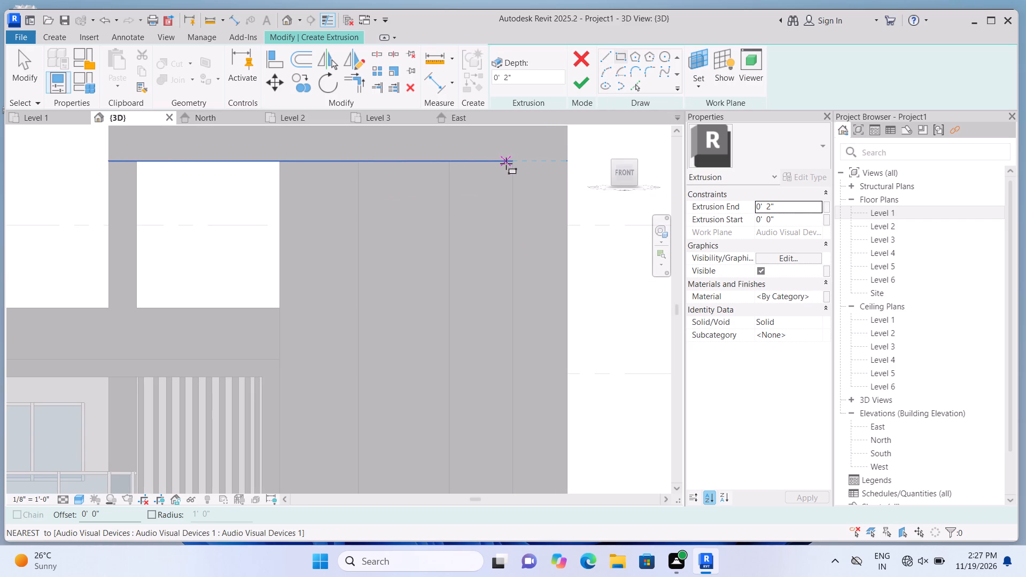
pyautogui.click(506, 163)
pyautogui.scroll(-5, 483, 246)
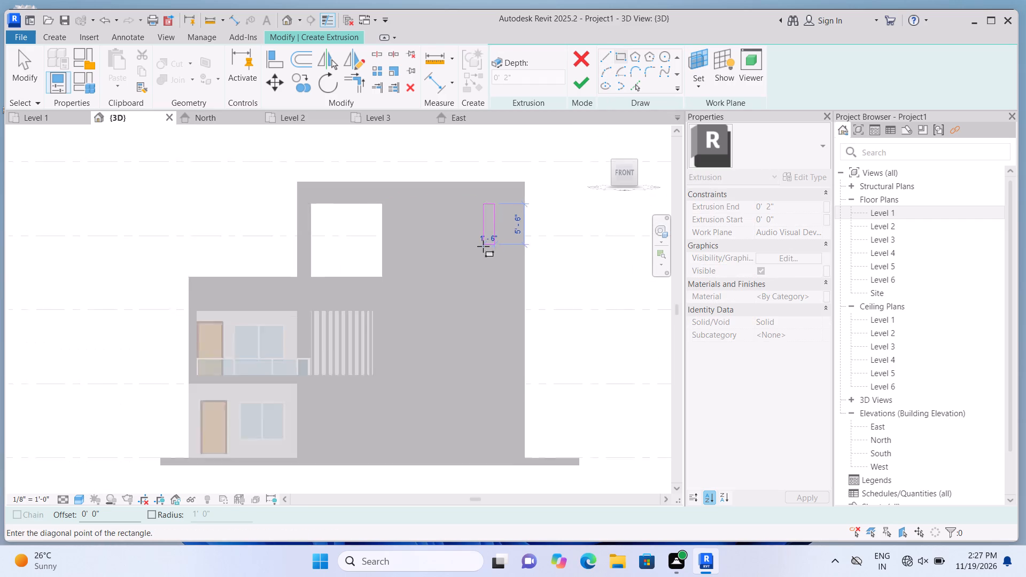
pyautogui.scroll(-2, 483, 246)
pyautogui.scroll(4, 479, 375)
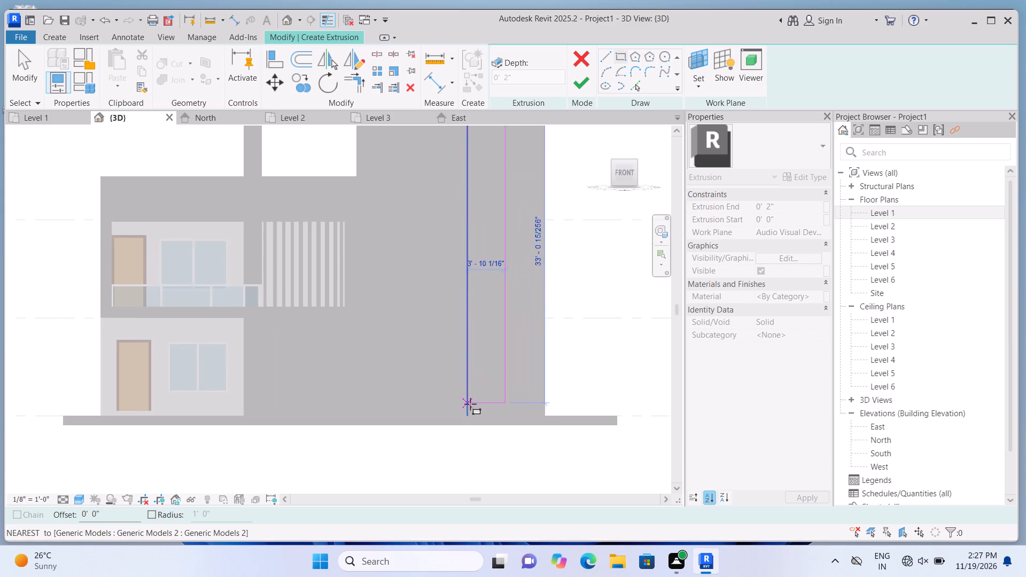
pyautogui.scroll(5, 470, 404)
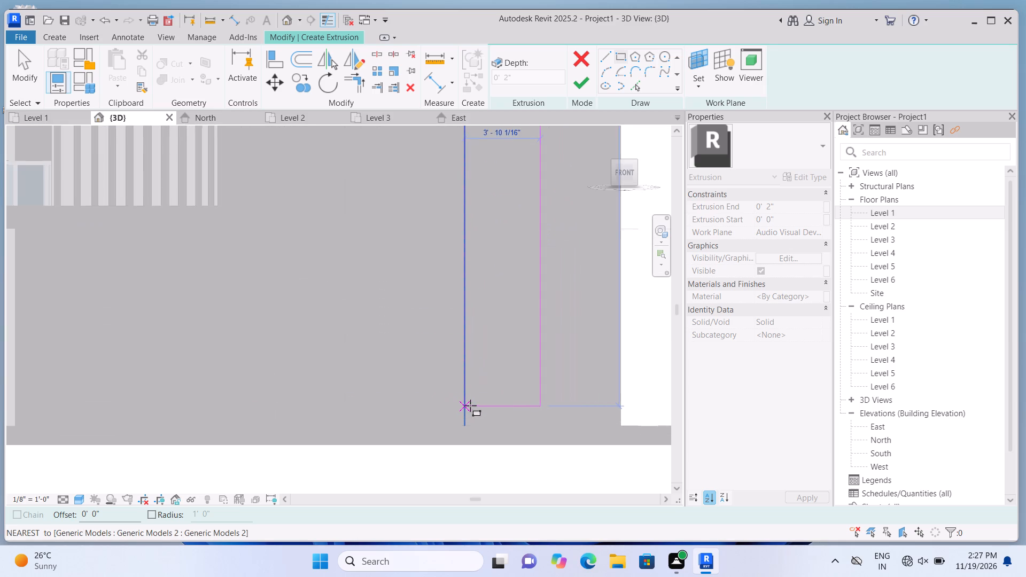
pyautogui.scroll(1, 469, 405)
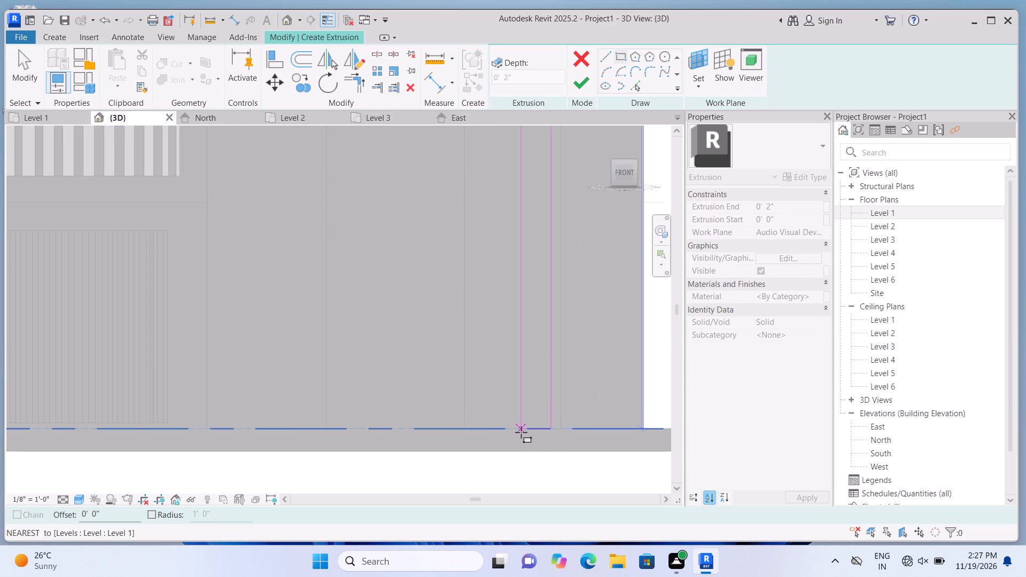
pyautogui.click(543, 429)
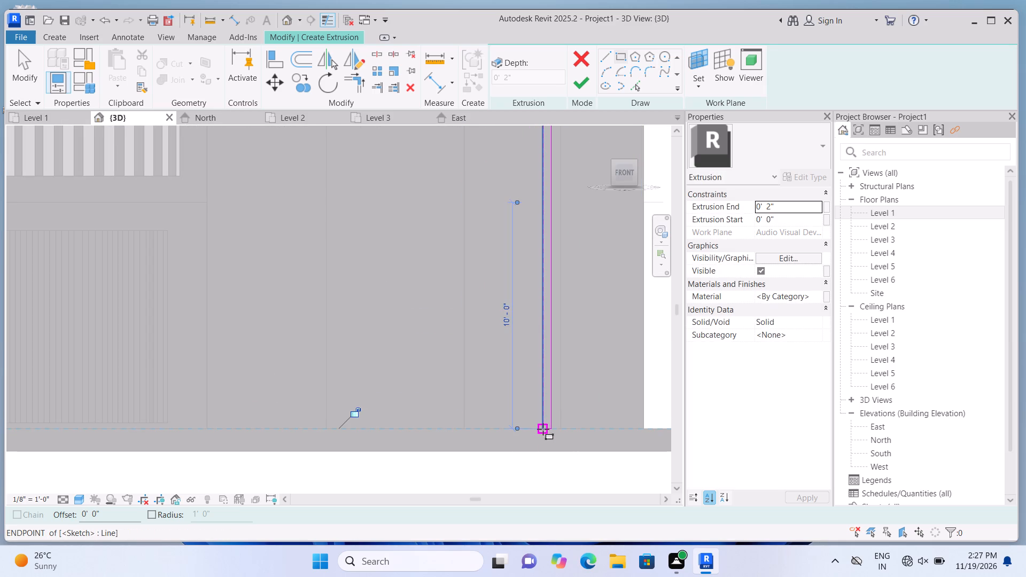
pyautogui.press('Escape')
# Sketch a second strip rectangle about 5 1/2" wide just inward of the first, from the top band's underside to Level 1.
pyautogui.scroll(-11, 491, 453)
pyautogui.scroll(1, 527, 247)
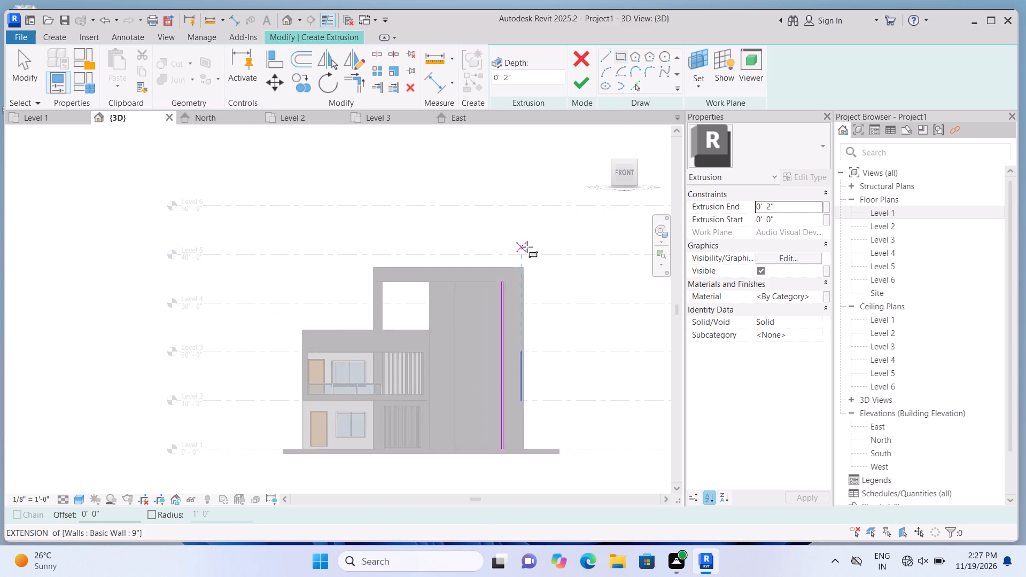
pyautogui.scroll(1, 527, 247)
pyautogui.scroll(8, 452, 353)
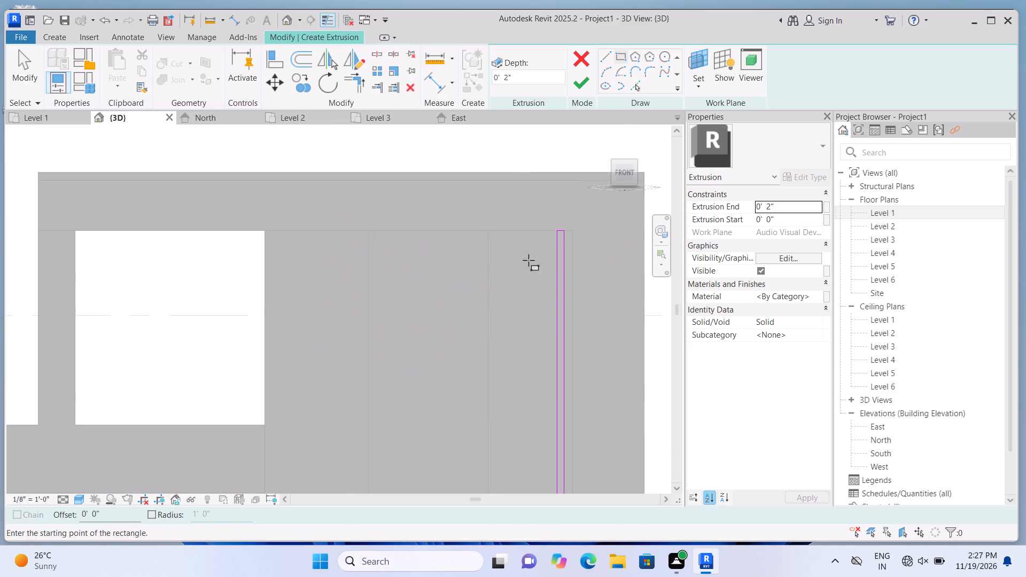
pyautogui.click(549, 232)
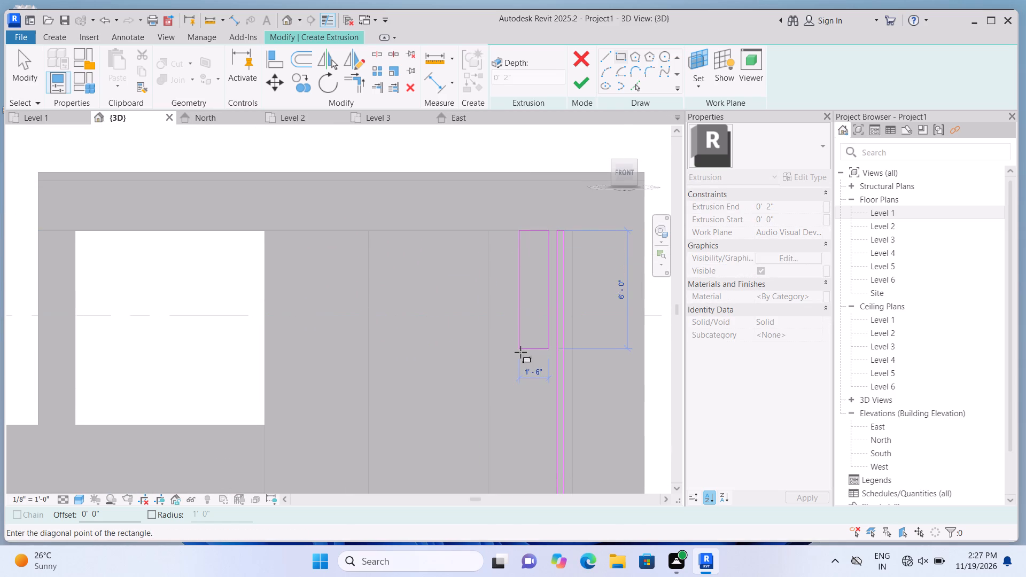
pyautogui.scroll(-9, 520, 352)
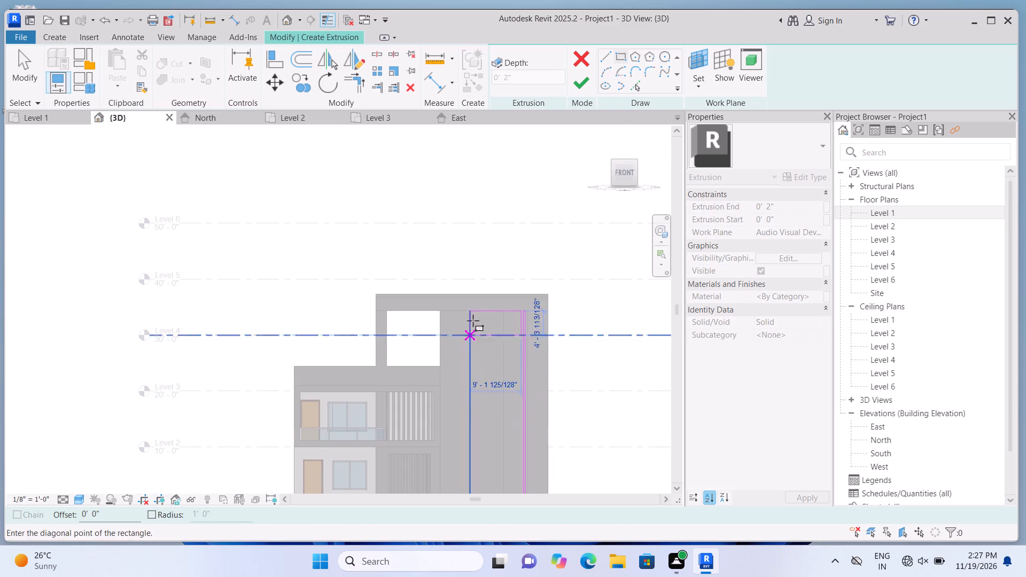
pyautogui.scroll(-1, 473, 321)
pyautogui.scroll(-2, 478, 387)
pyautogui.scroll(11, 485, 447)
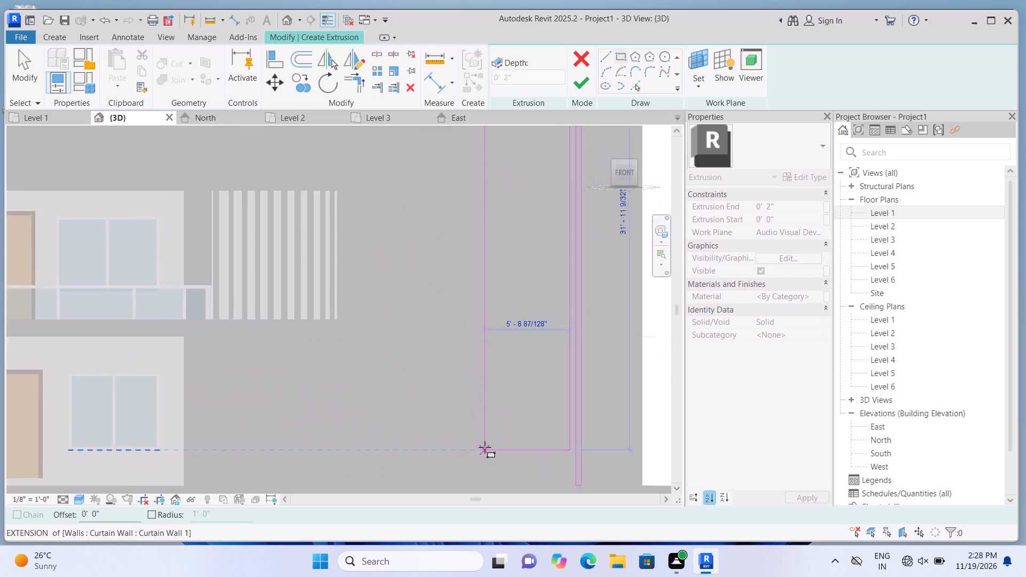
pyautogui.scroll(-3, 489, 430)
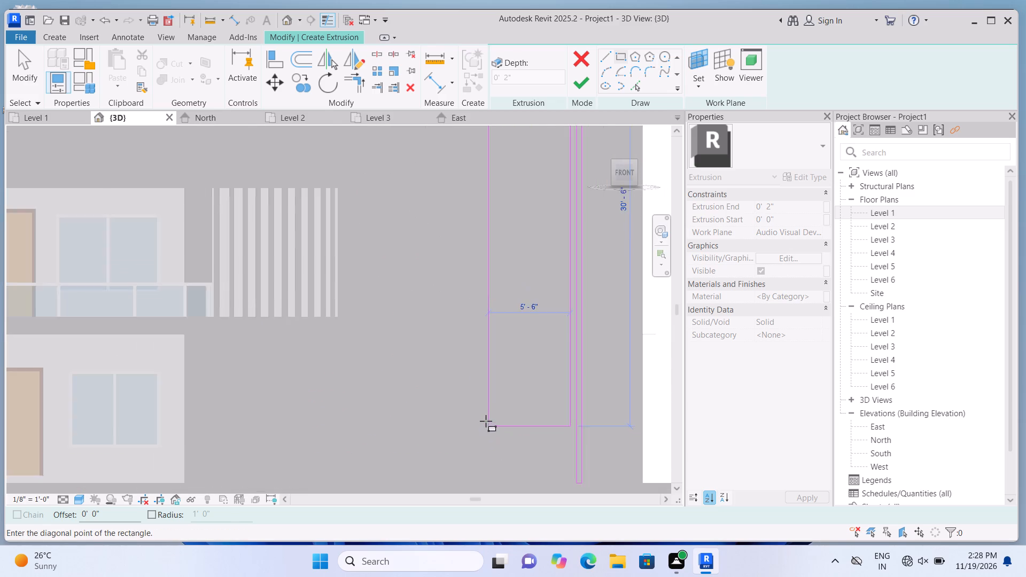
pyautogui.scroll(4, 515, 467)
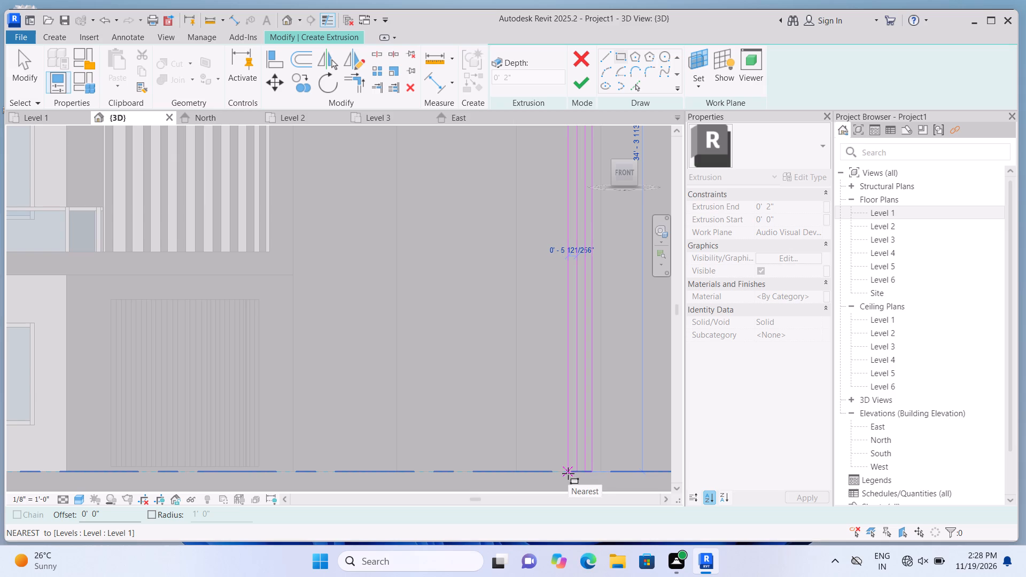
pyautogui.click(568, 473)
pyautogui.press('Escape')
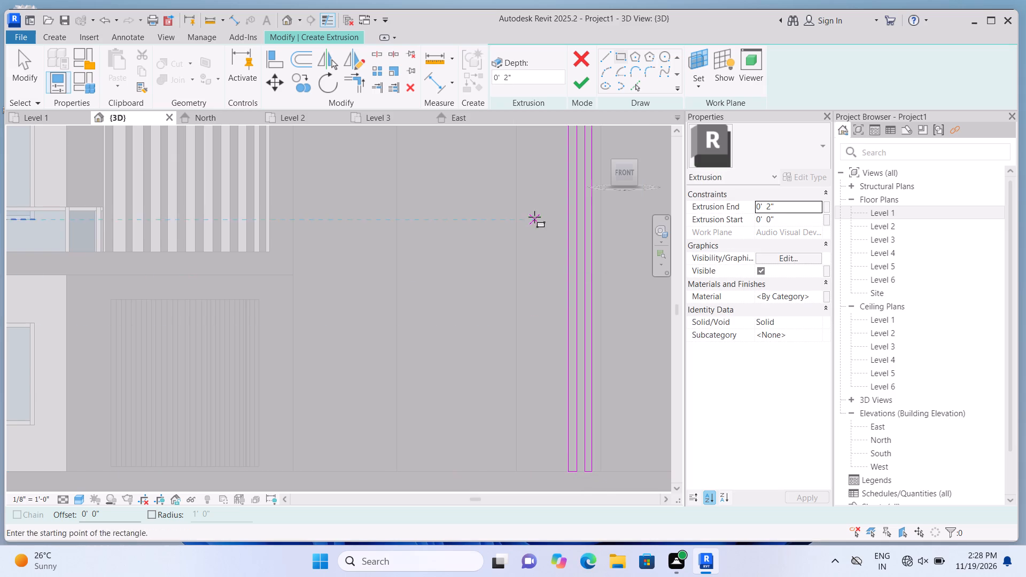
# Sketch a third strip rectangle about 6" wide just inward of the second, from the top band's underside down to Level 1.
pyautogui.scroll(-7, 531, 207)
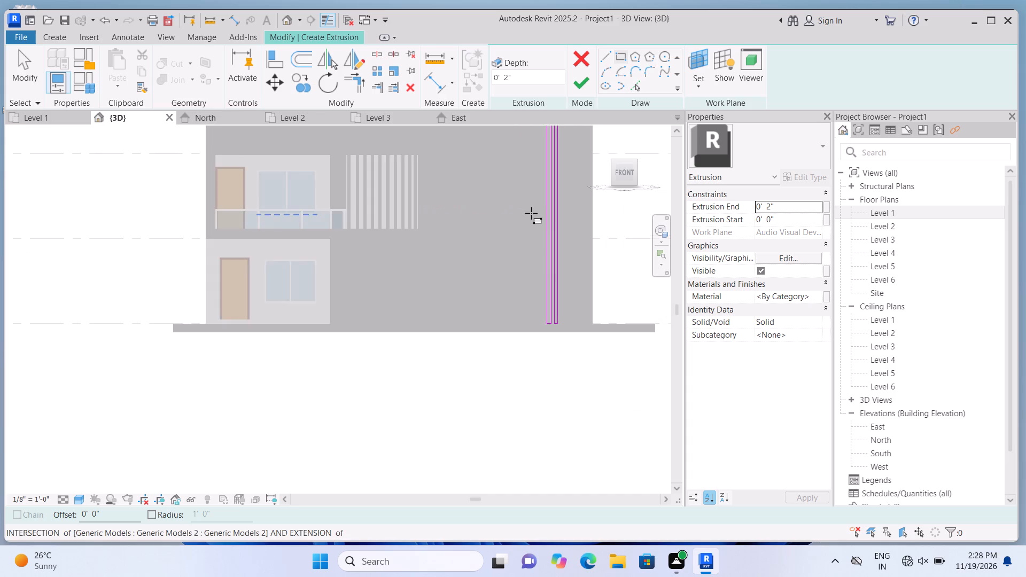
pyautogui.scroll(-2, 531, 213)
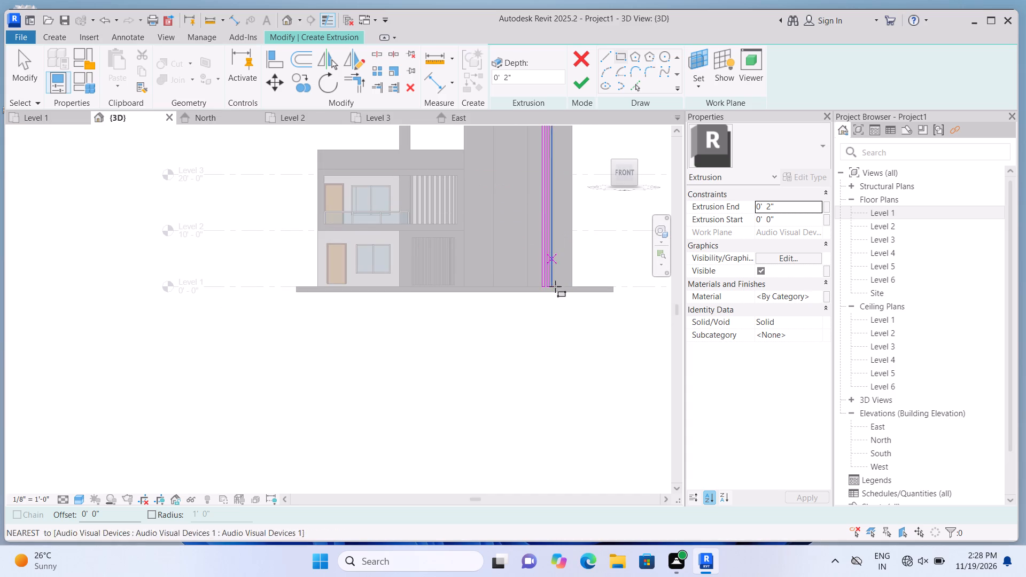
pyautogui.scroll(-4, 568, 279)
pyautogui.scroll(6, 560, 128)
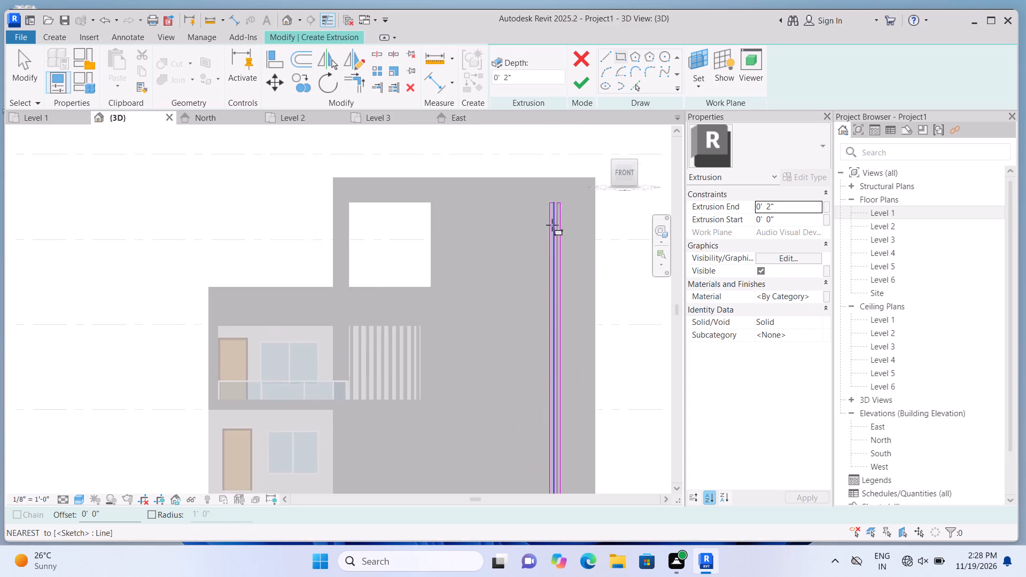
pyautogui.scroll(5, 552, 225)
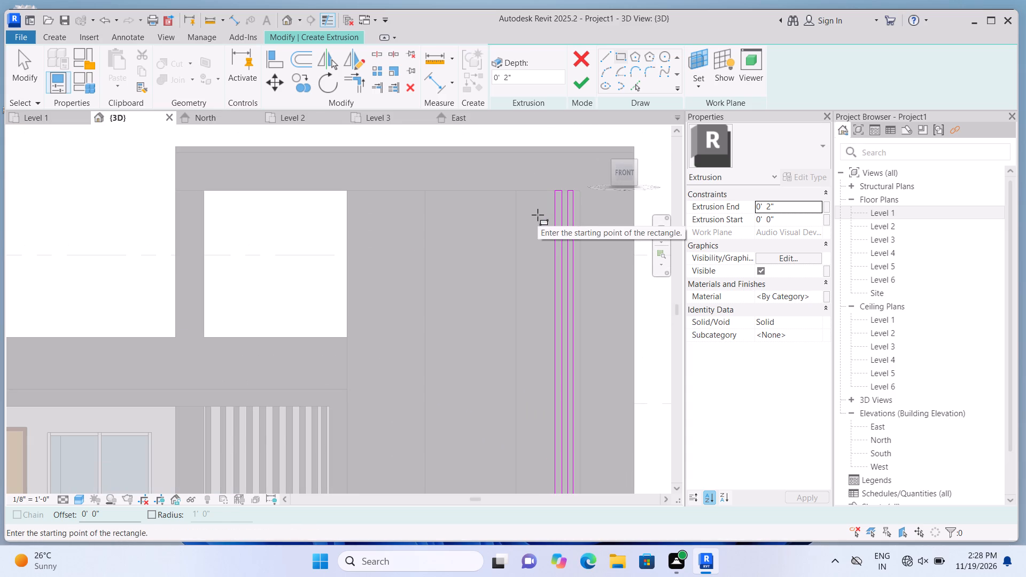
pyautogui.scroll(3, 538, 215)
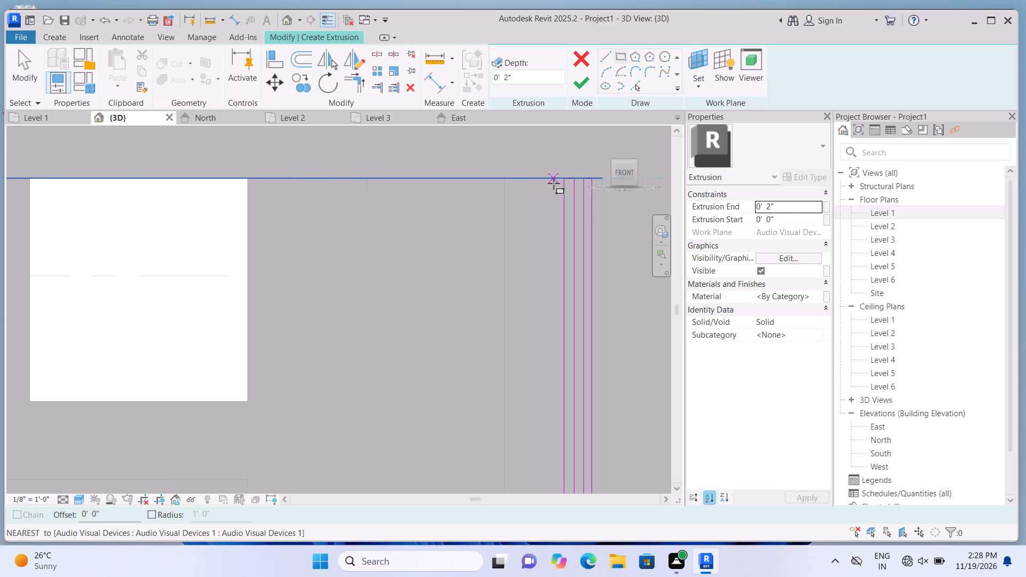
pyautogui.scroll(7, 554, 183)
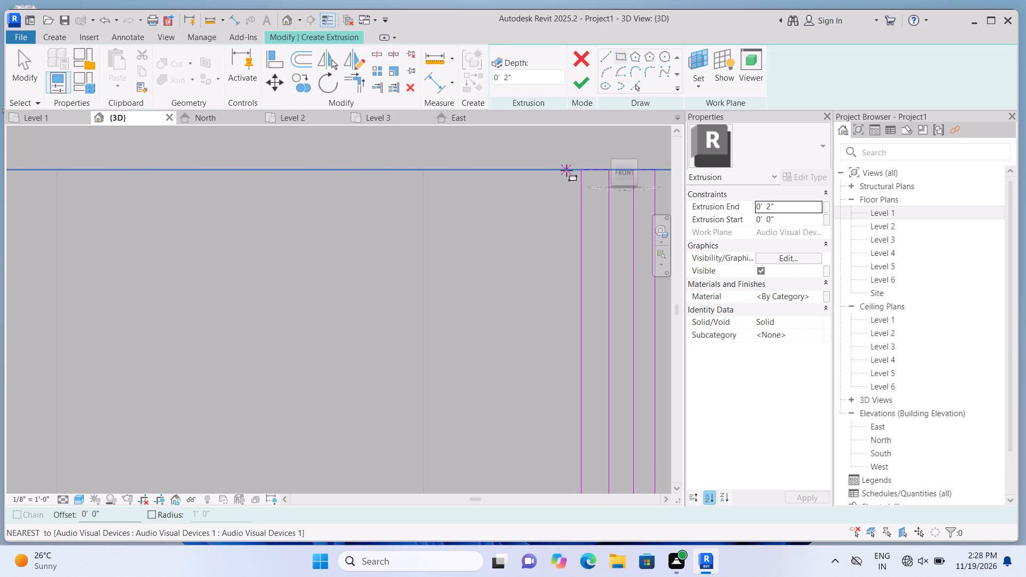
pyautogui.click(569, 170)
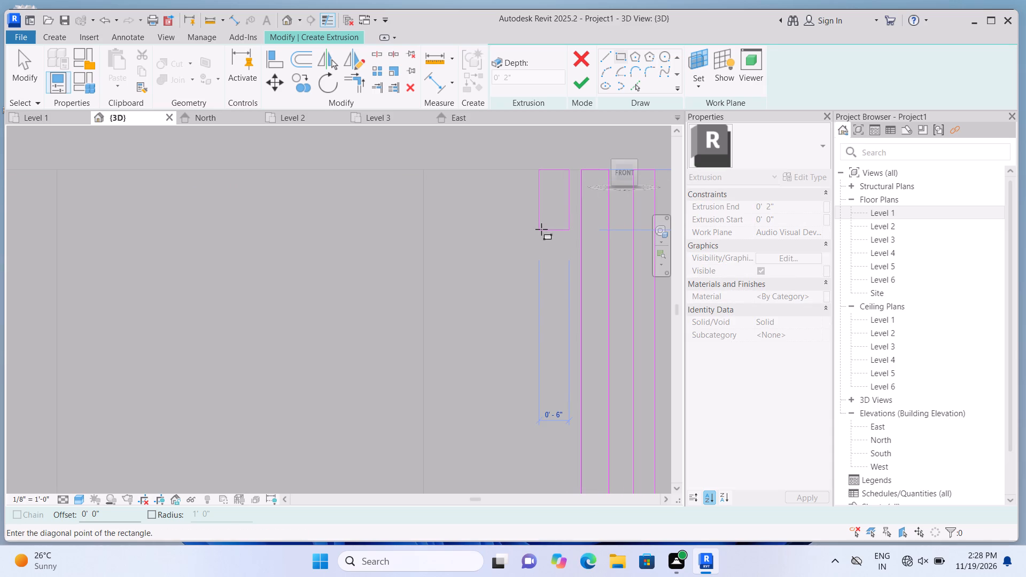
pyautogui.scroll(-4, 541, 229)
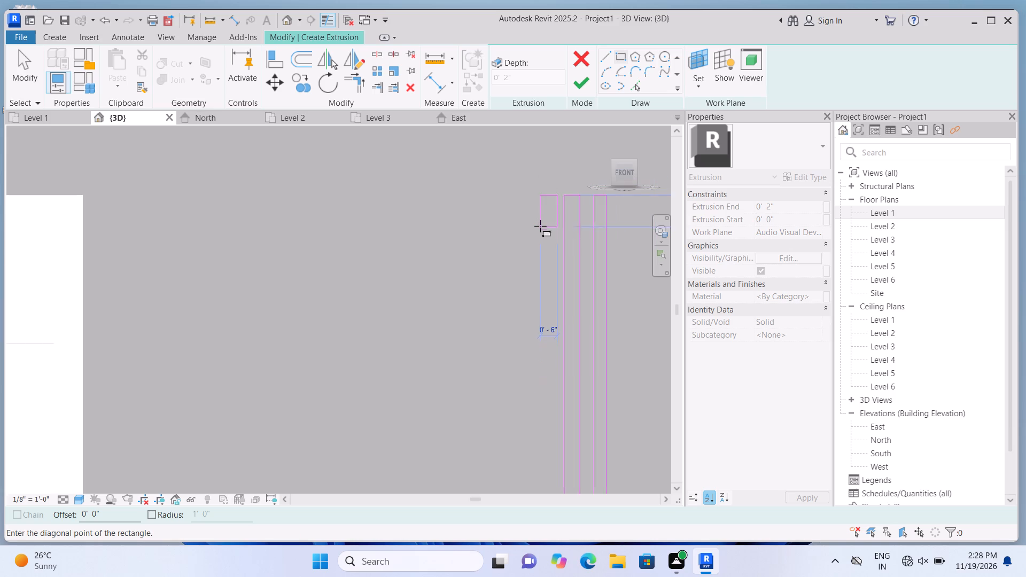
pyautogui.scroll(-7, 540, 226)
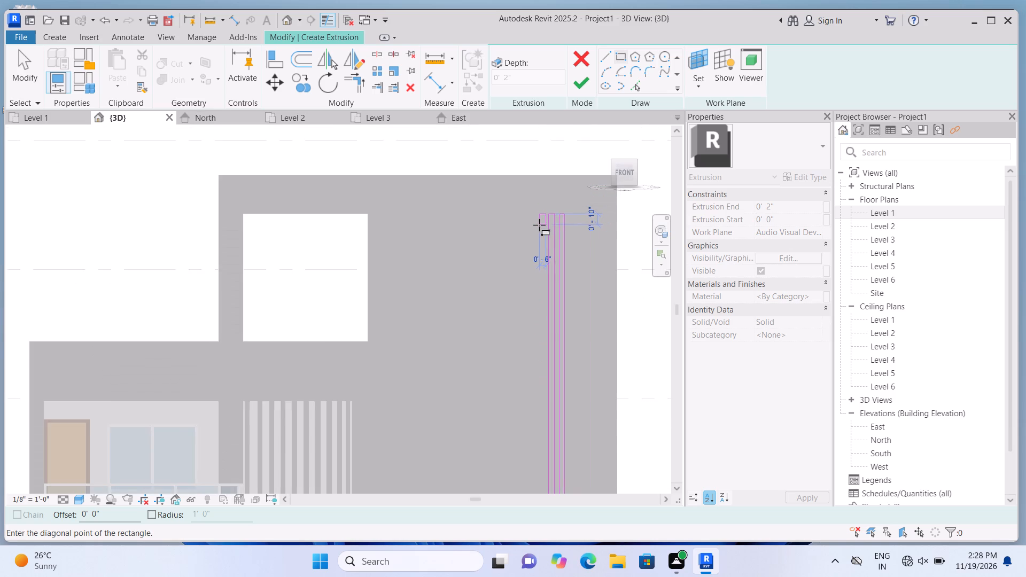
pyautogui.scroll(-3, 539, 225)
pyautogui.scroll(-4, 514, 349)
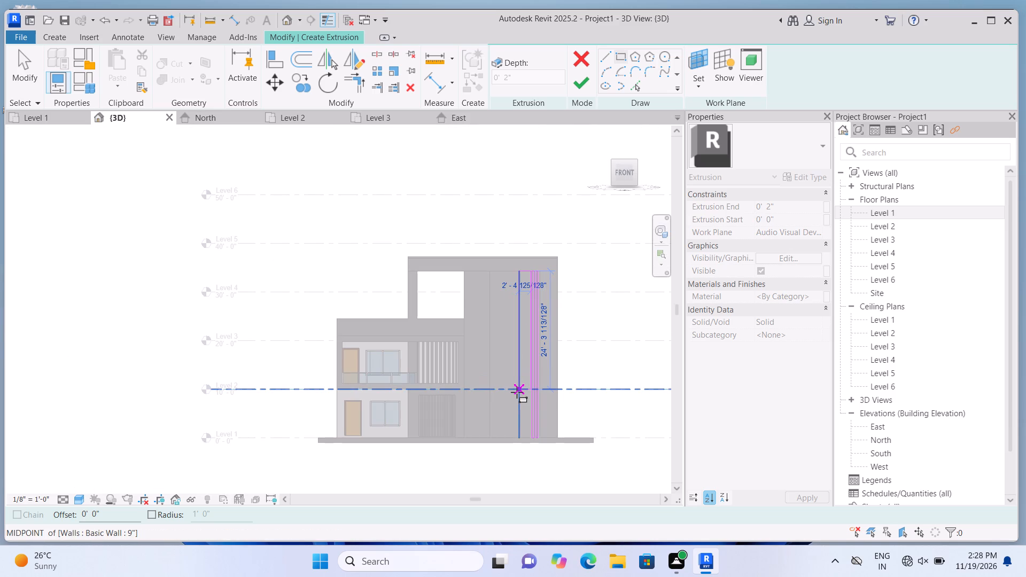
pyautogui.scroll(2, 517, 392)
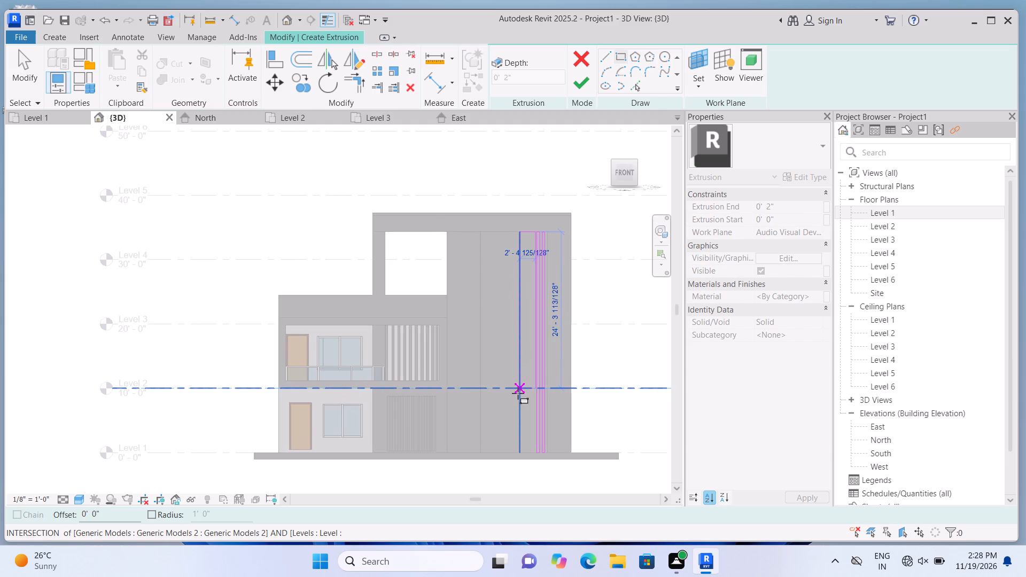
pyautogui.scroll(1, 518, 393)
pyautogui.scroll(4, 514, 442)
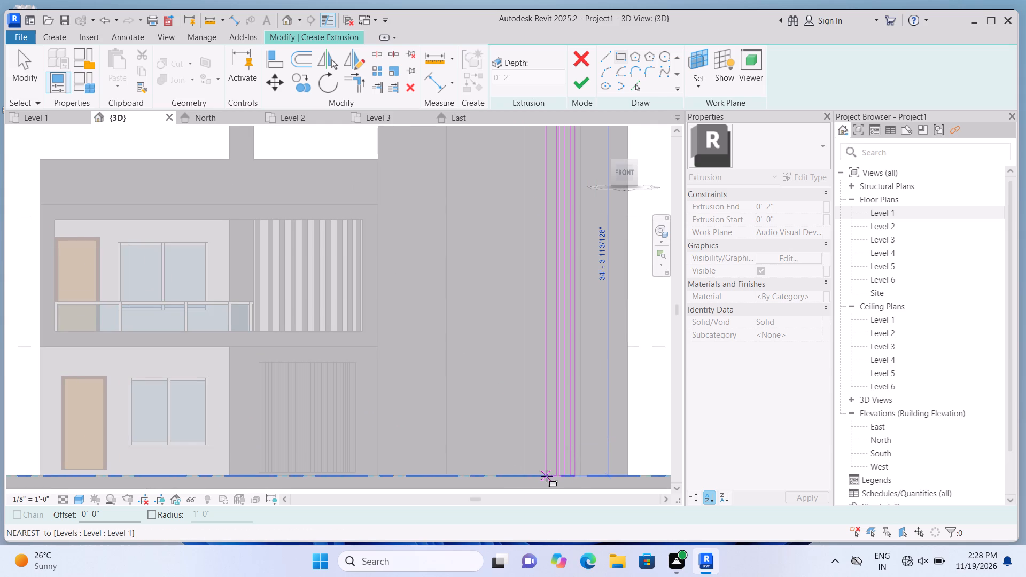
pyautogui.scroll(3, 551, 488)
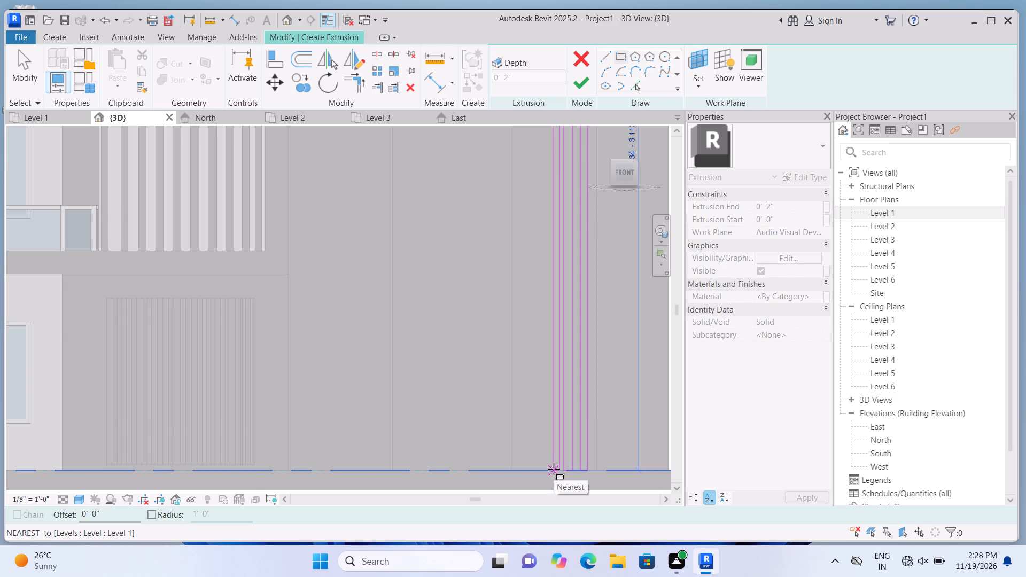
pyautogui.doubleClick(551, 470)
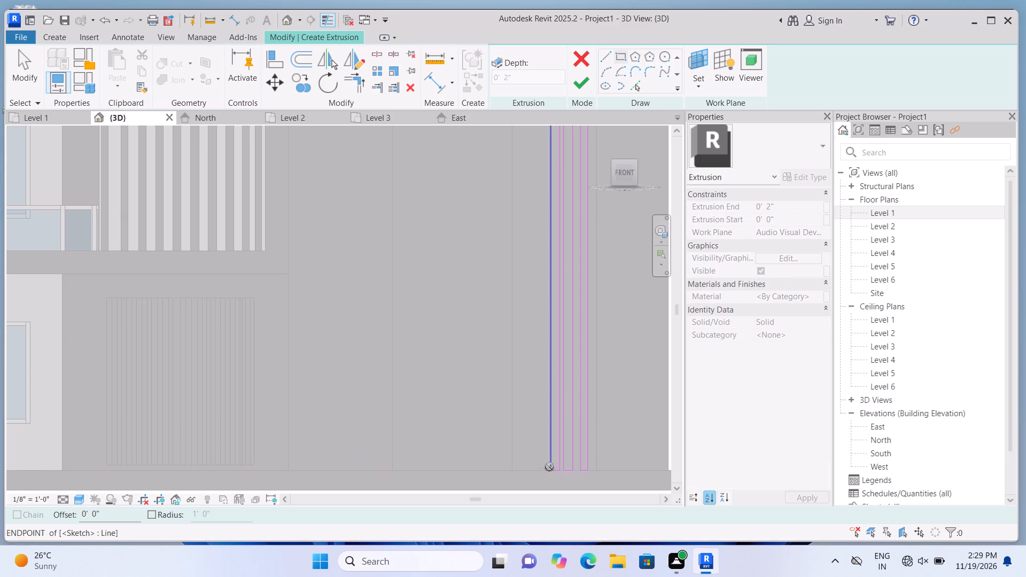
pyautogui.scroll(-5, 437, 356)
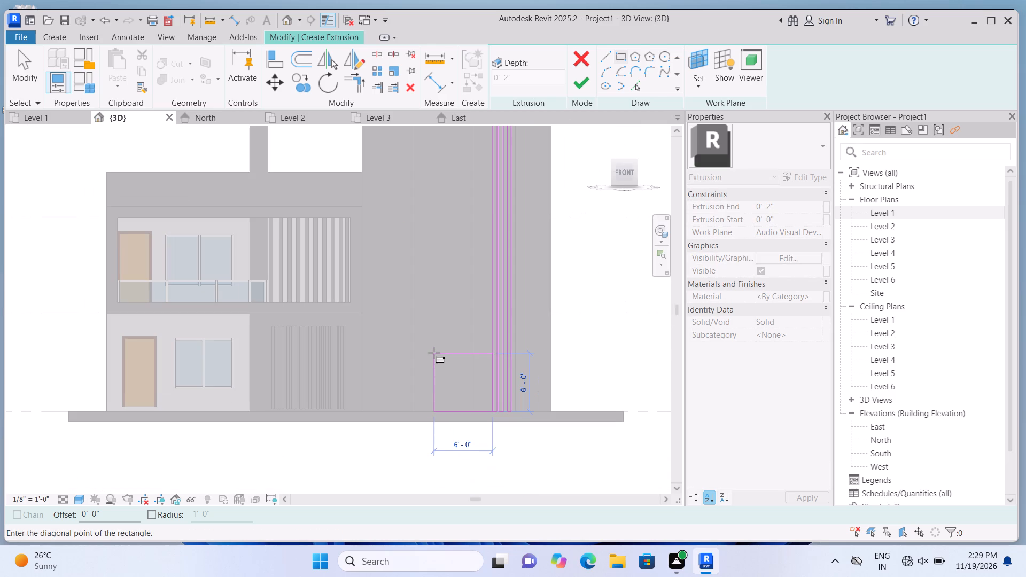
pyautogui.press('Escape')
# Sketch a fourth narrow strip rectangle just inward of the third, from the top band's underside down to Level 1.
pyautogui.scroll(-12, 437, 260)
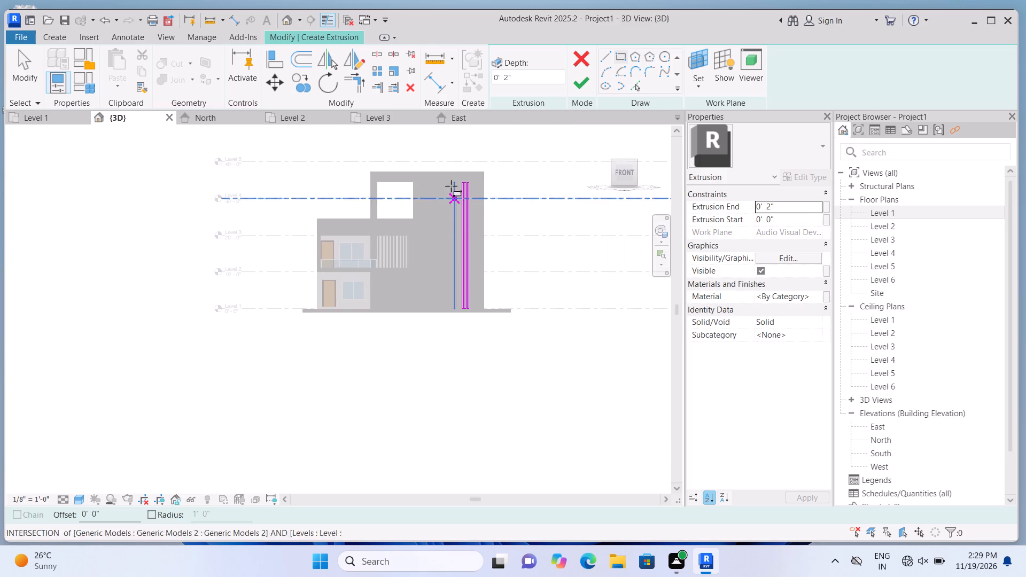
pyautogui.scroll(5, 461, 145)
pyautogui.scroll(5, 452, 201)
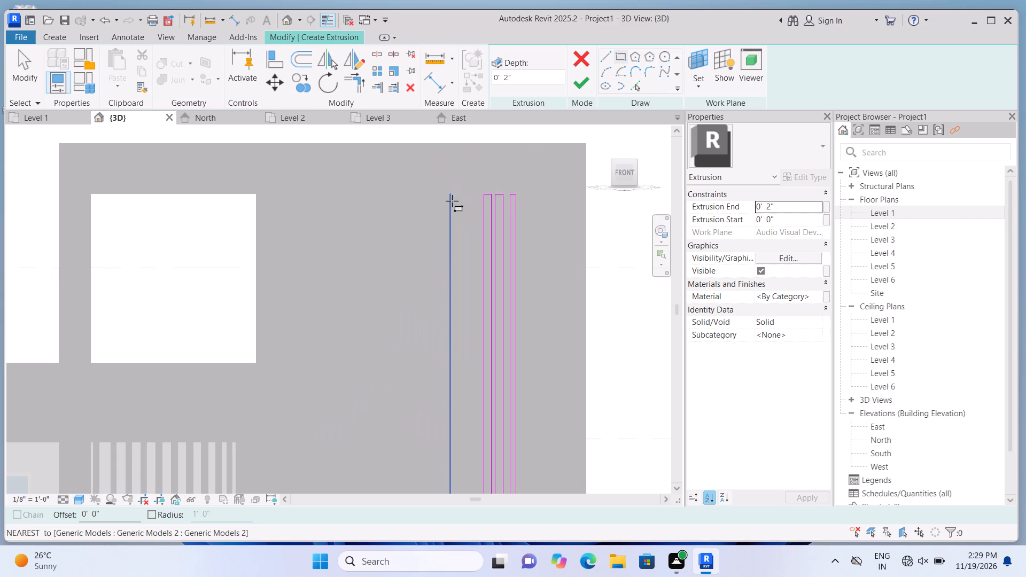
pyautogui.scroll(2, 452, 201)
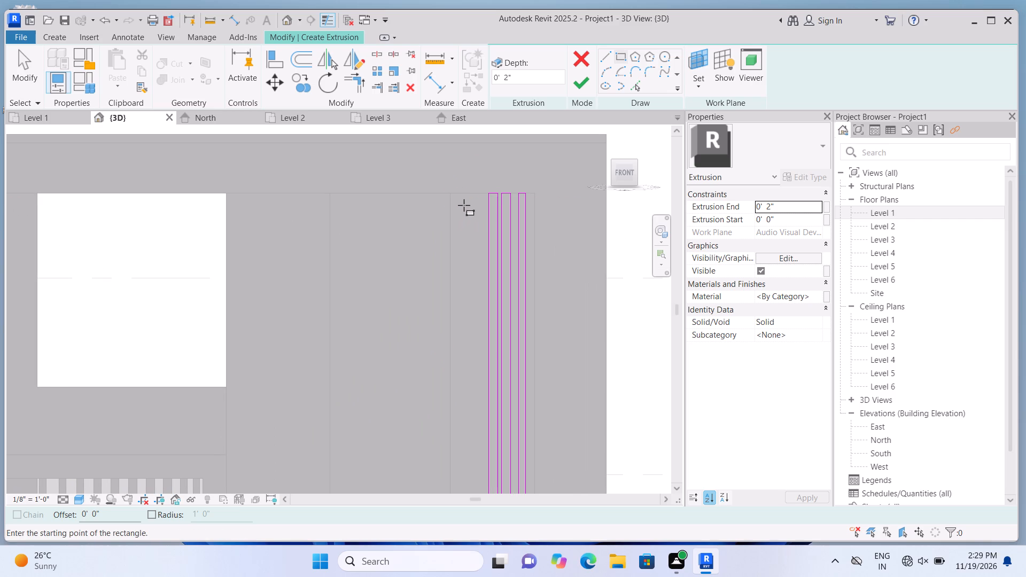
pyautogui.click(483, 197)
pyautogui.scroll(-4, 461, 286)
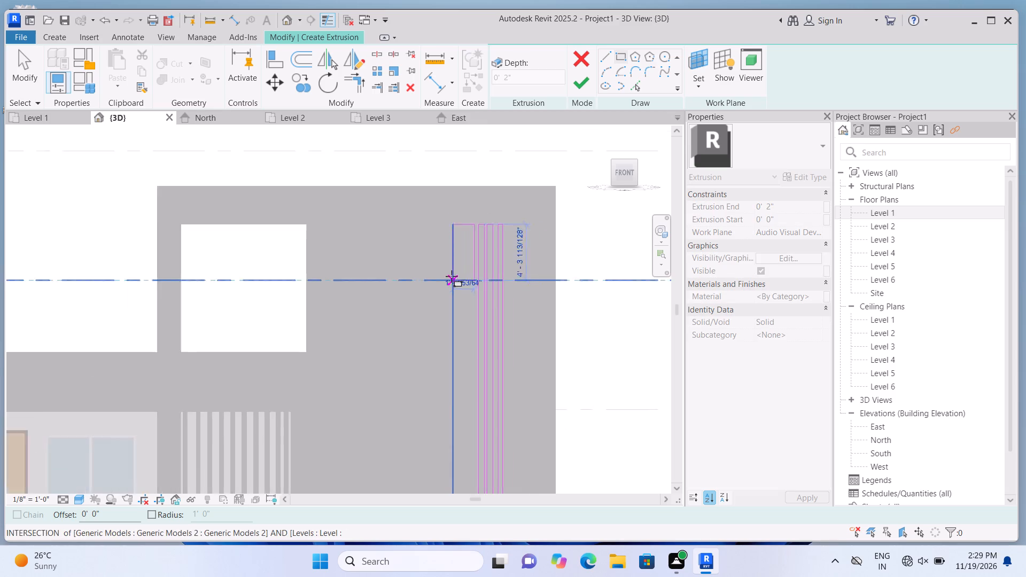
pyautogui.scroll(-5, 452, 276)
pyautogui.scroll(4, 448, 425)
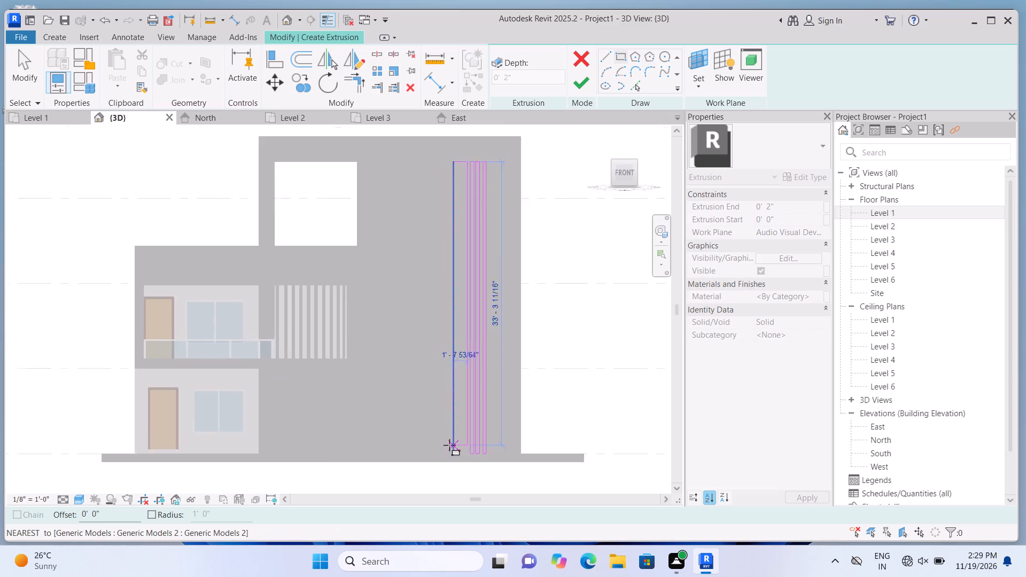
pyautogui.scroll(5, 449, 445)
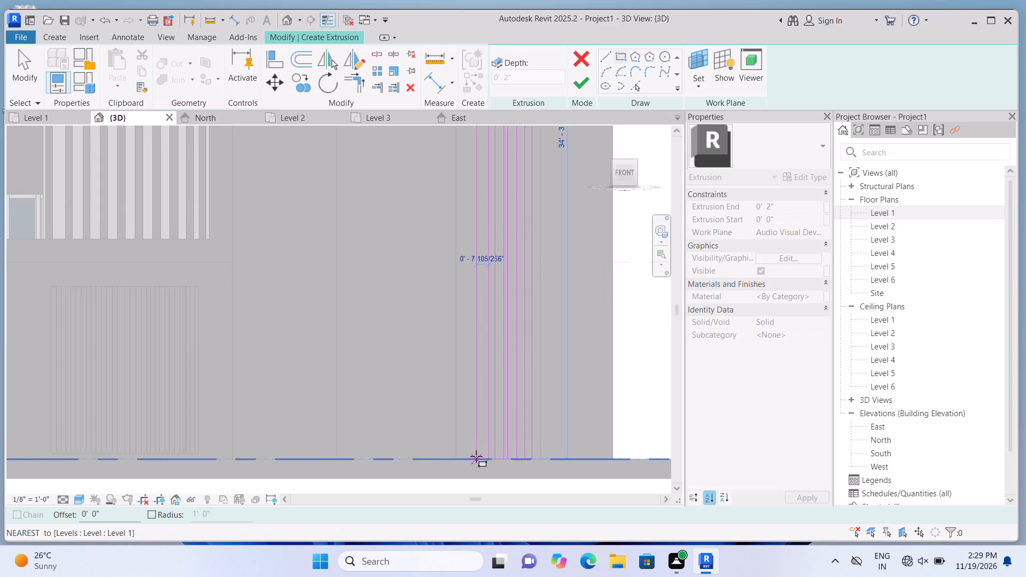
pyautogui.click(480, 456)
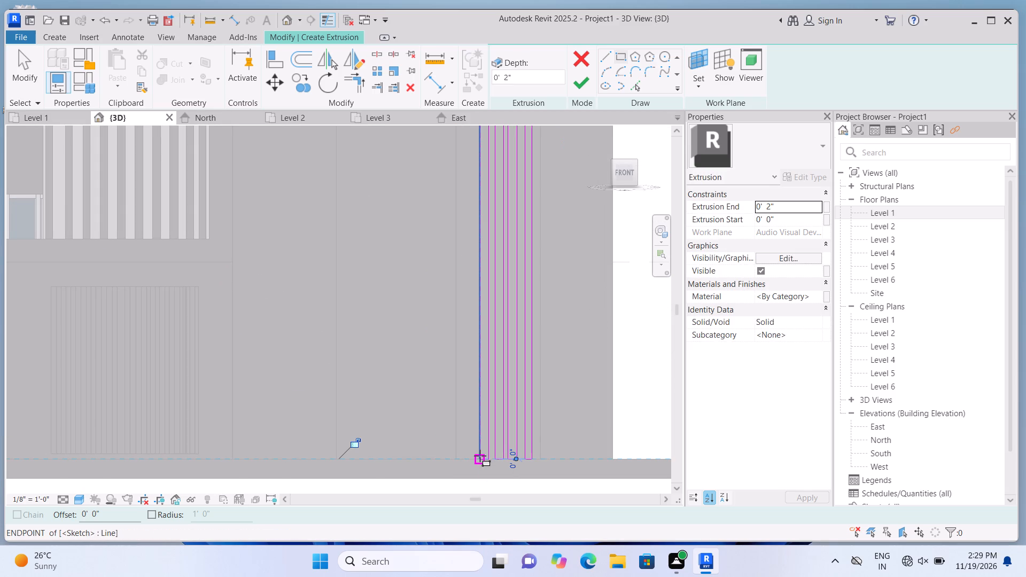
pyautogui.press('Escape')
# Sketch a fifth strip rectangle about 5" wide just inward of the fourth, from the top band's underside down to Level 1.
pyautogui.scroll(-8, 474, 467)
pyautogui.scroll(3, 456, 242)
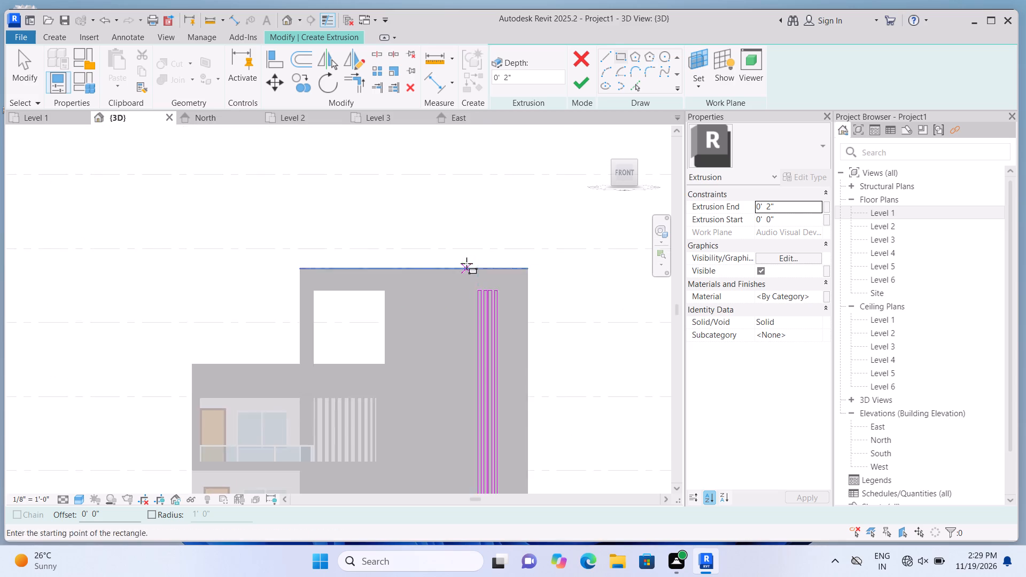
pyautogui.scroll(10, 467, 263)
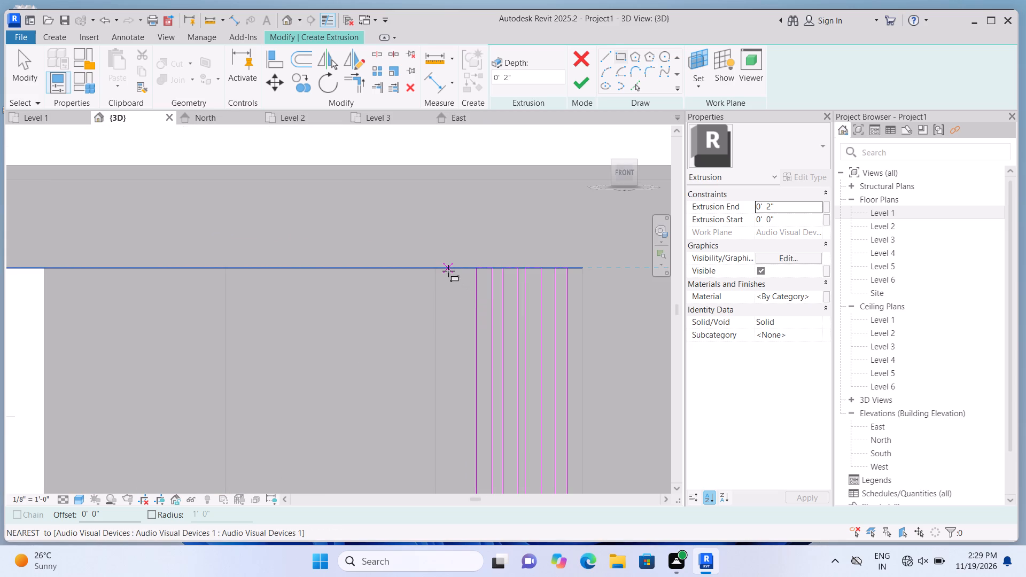
pyautogui.click(448, 271)
pyautogui.scroll(-10, 460, 334)
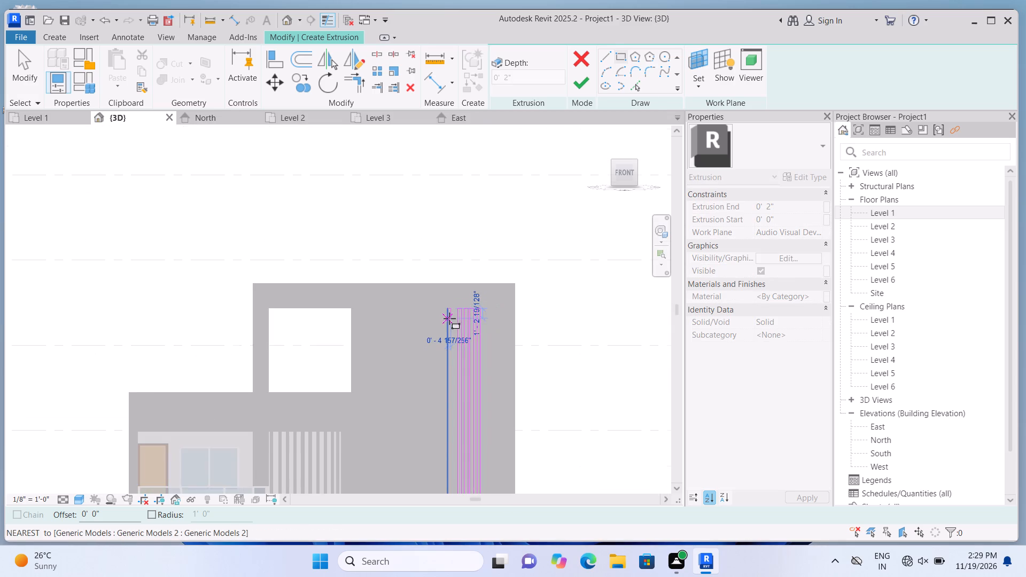
pyautogui.scroll(-8, 452, 466)
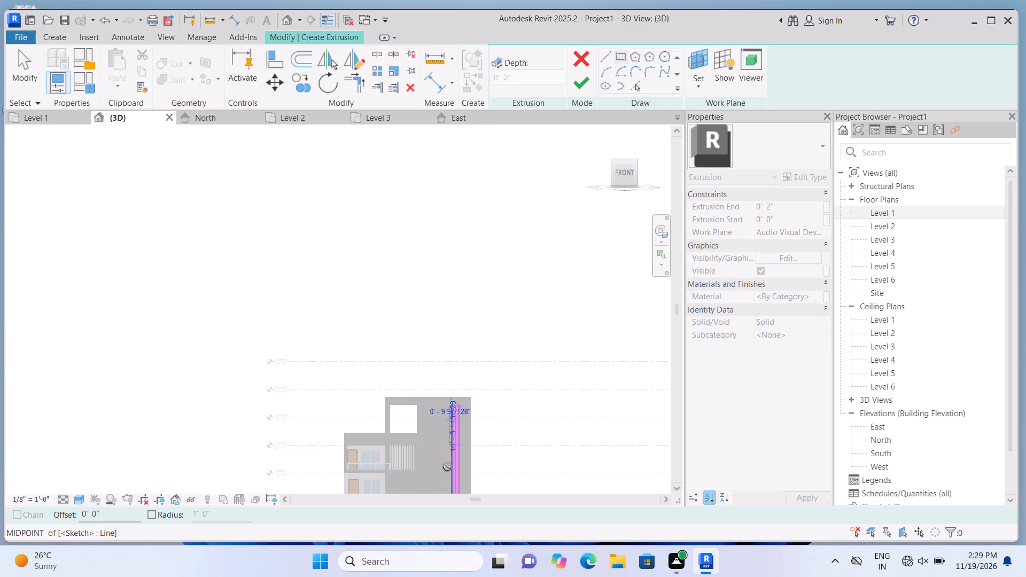
pyautogui.scroll(-7, 413, 391)
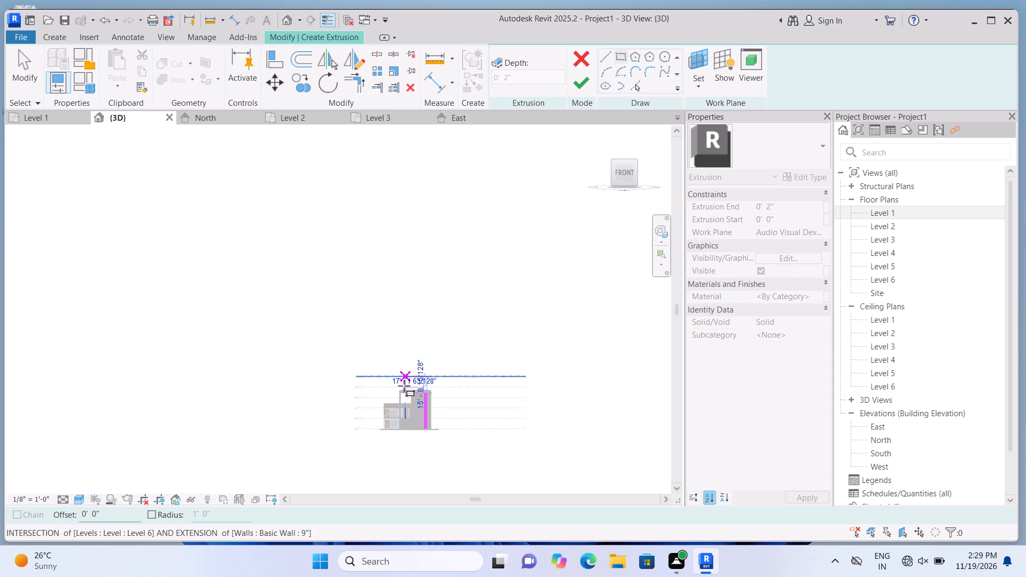
pyautogui.scroll(18, 421, 443)
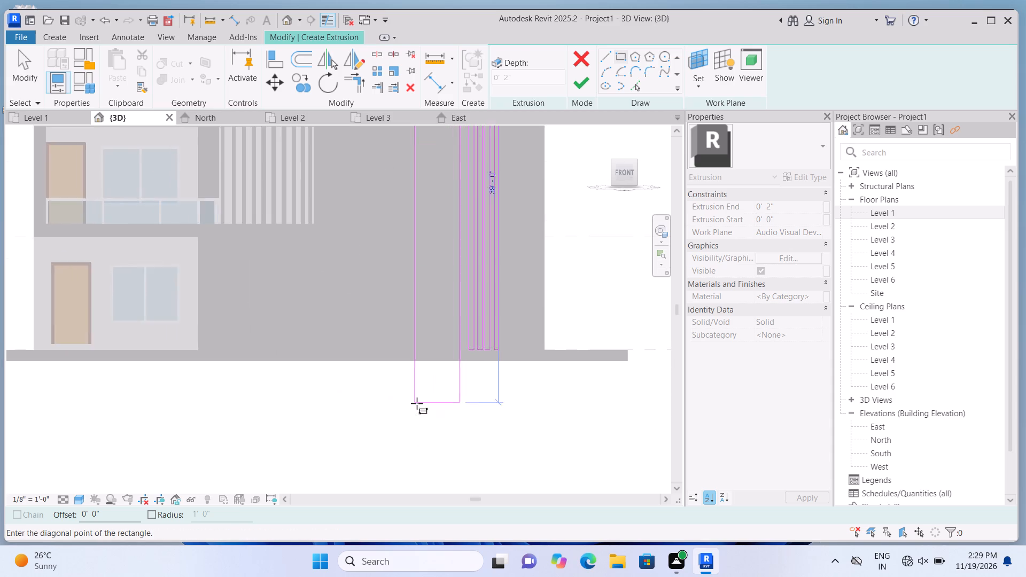
pyautogui.scroll(2, 417, 403)
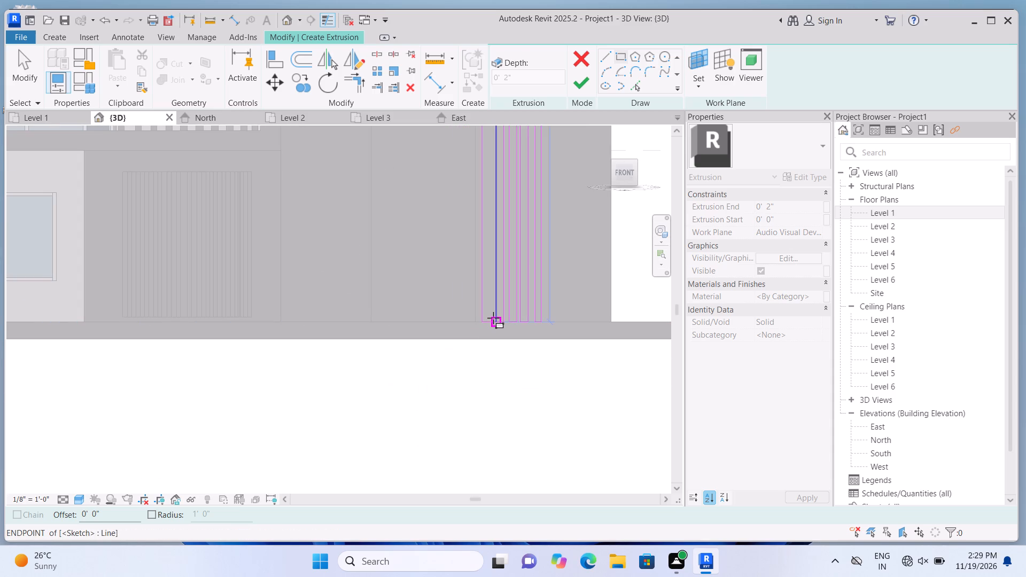
pyautogui.scroll(6, 493, 318)
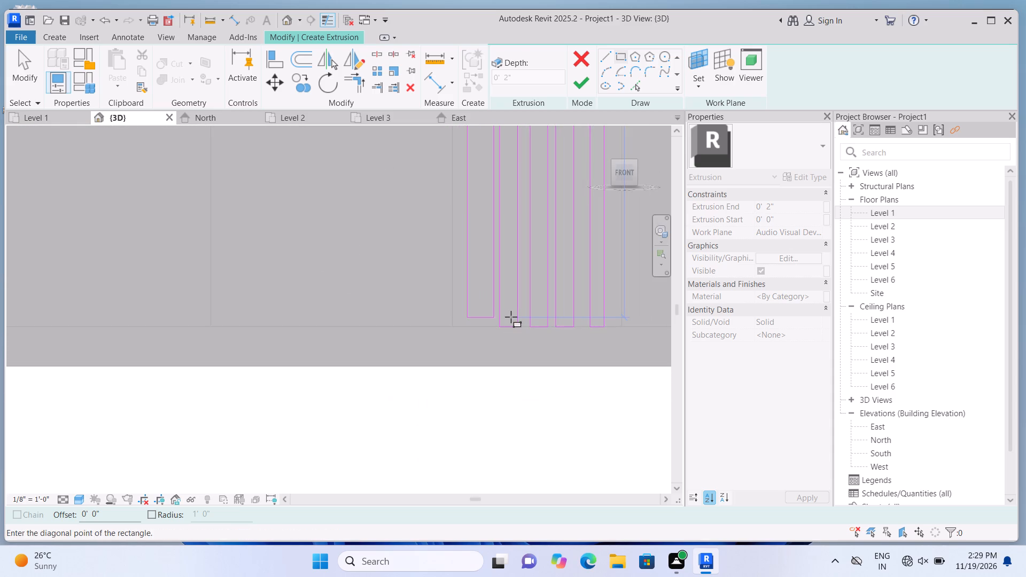
pyautogui.click(484, 326)
# Finish the sketch of the five vertical strips and set the extrusion's Extrusion End to 4".
pyautogui.scroll(-15, 475, 410)
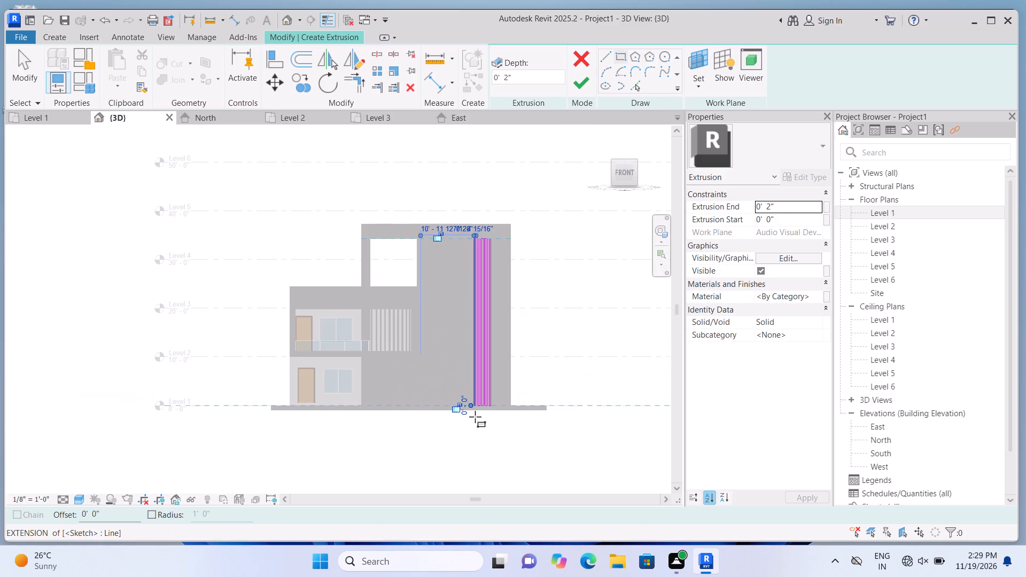
pyautogui.scroll(-1, 523, 355)
pyautogui.scroll(4, 523, 355)
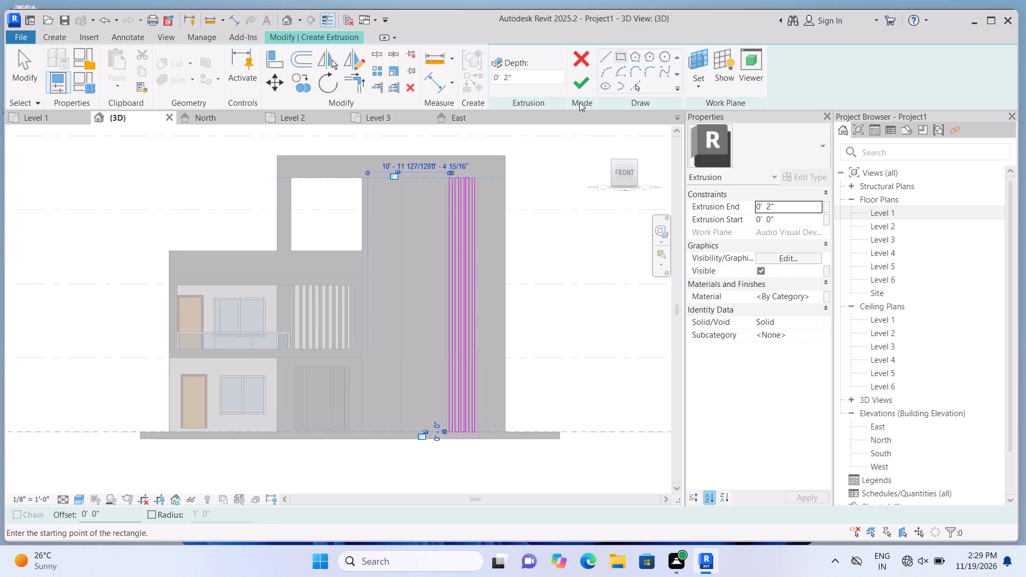
pyautogui.click(585, 84)
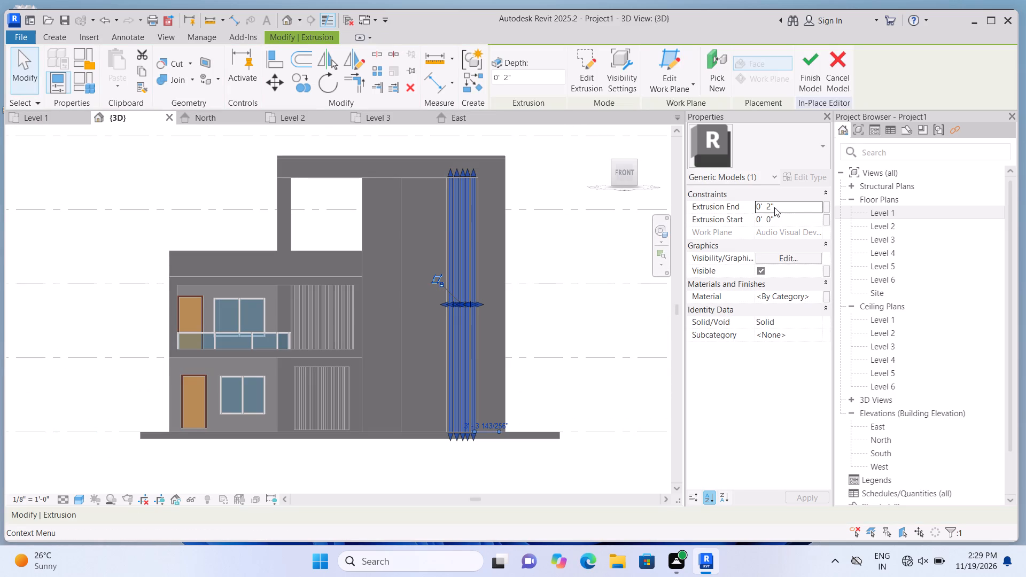
pyautogui.click(782, 206)
pyautogui.press('BackSpace')
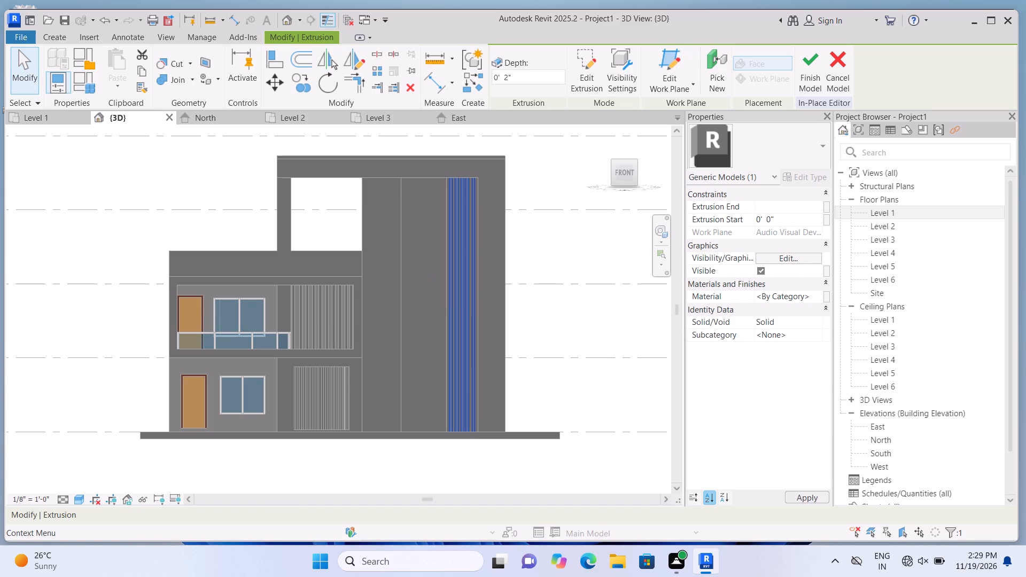
pyautogui.write('4"')
pyautogui.press('Return')
# Deselect the strip extrusion and examine the five vertical strips and the front facade in 3D from several angles and distances.
pyautogui.scroll(-1, 638, 346)
pyautogui.click(610, 348)
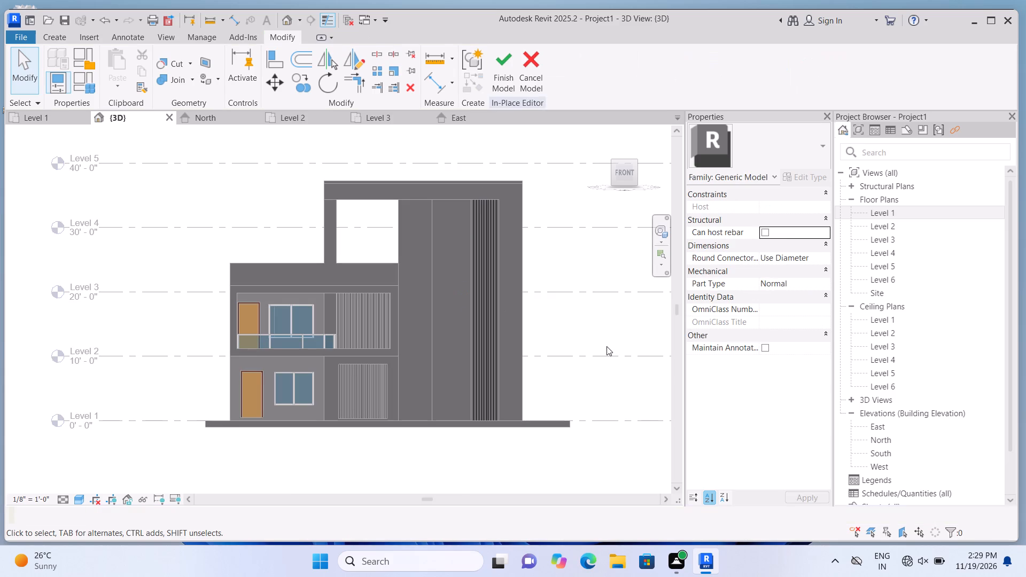
pyautogui.click(287, 20)
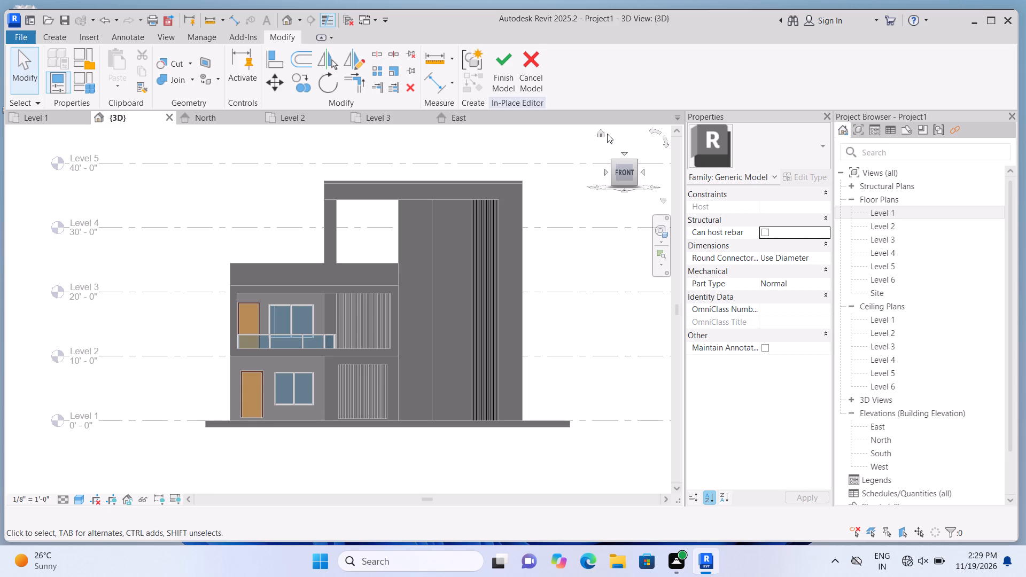
pyautogui.click(599, 131)
pyautogui.scroll(2, 146, 456)
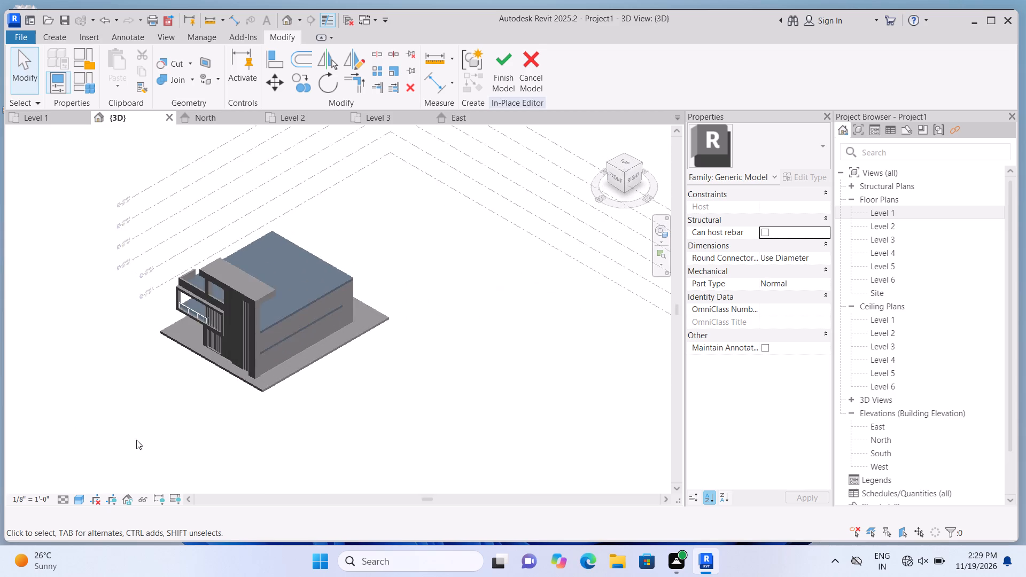
pyautogui.scroll(7, 136, 440)
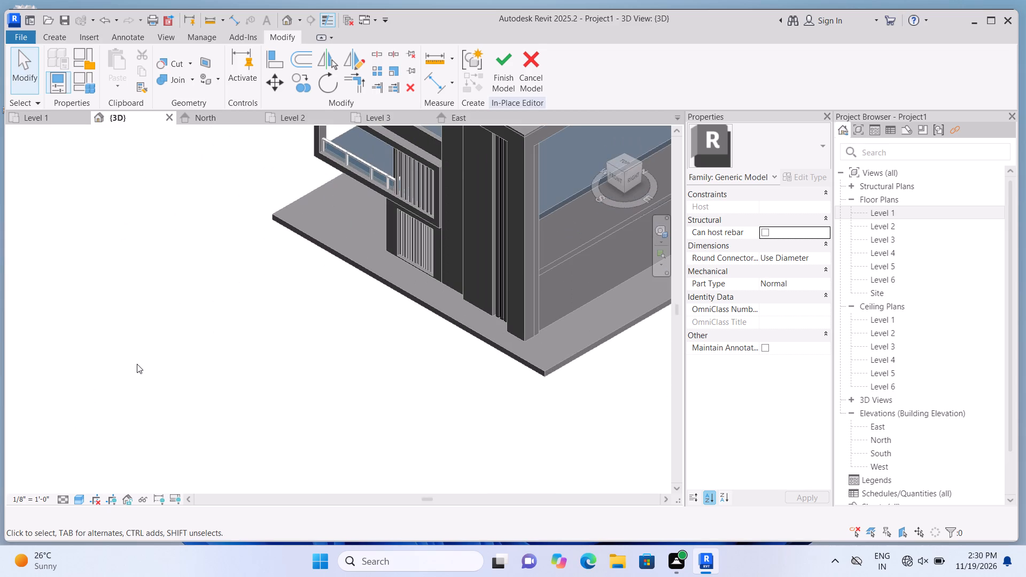
pyautogui.scroll(1, 139, 385)
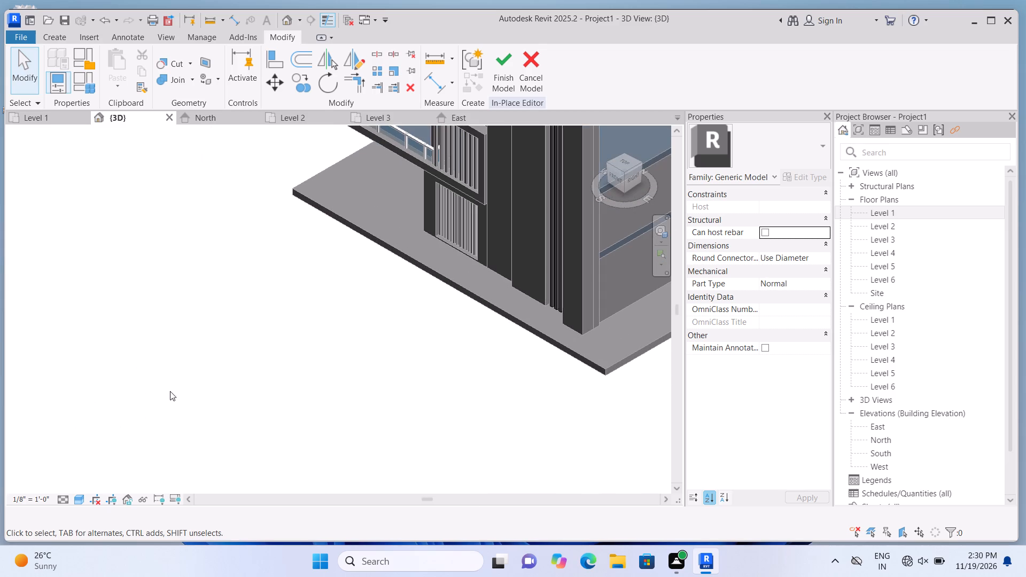
pyautogui.scroll(-4, 190, 361)
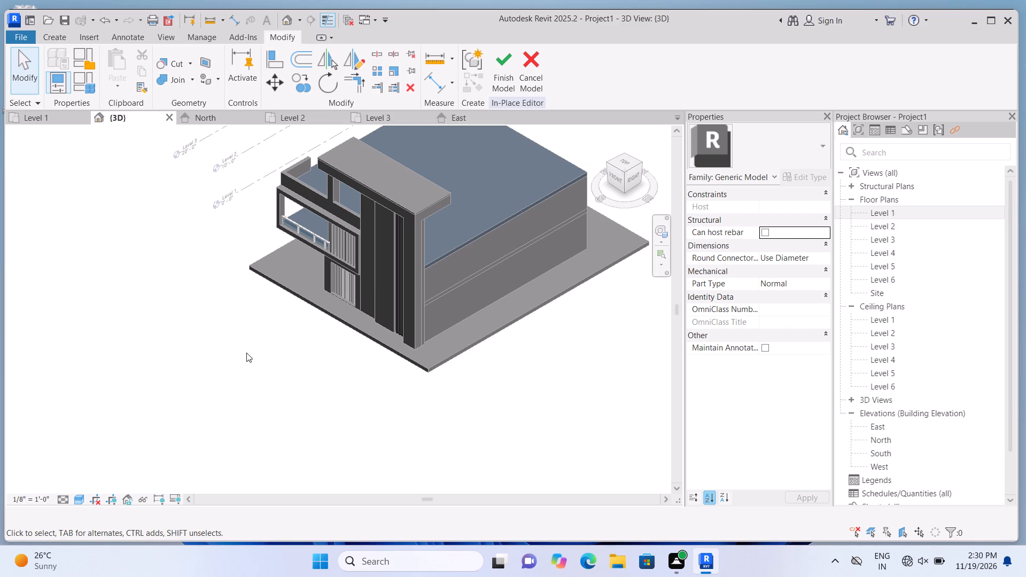
pyautogui.scroll(-1, 248, 373)
pyautogui.scroll(2, 266, 390)
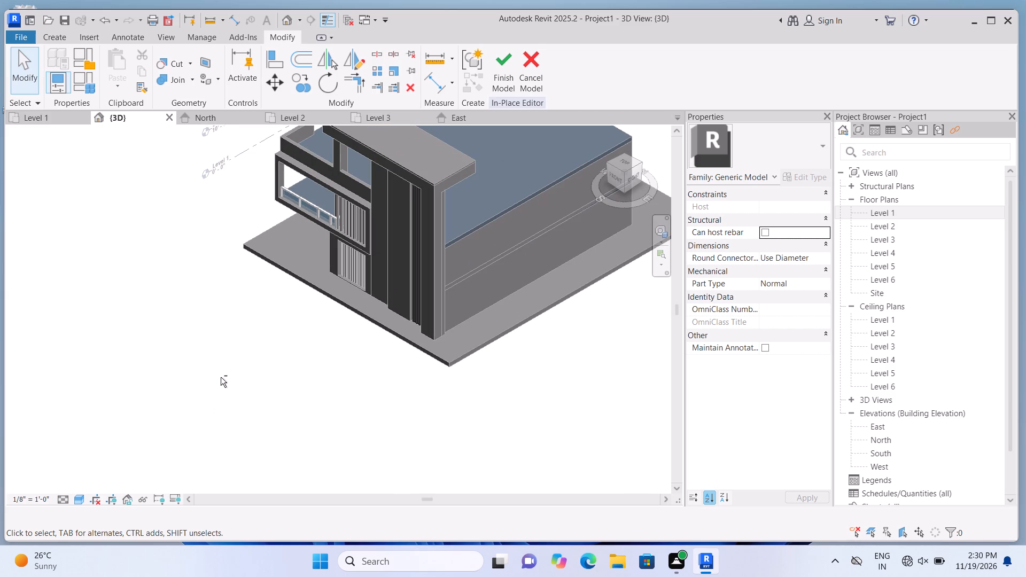
pyautogui.moveTo(322, 409); pyautogui.dragTo(318, 315, button='middle')
pyautogui.scroll(-1, 322, 409)
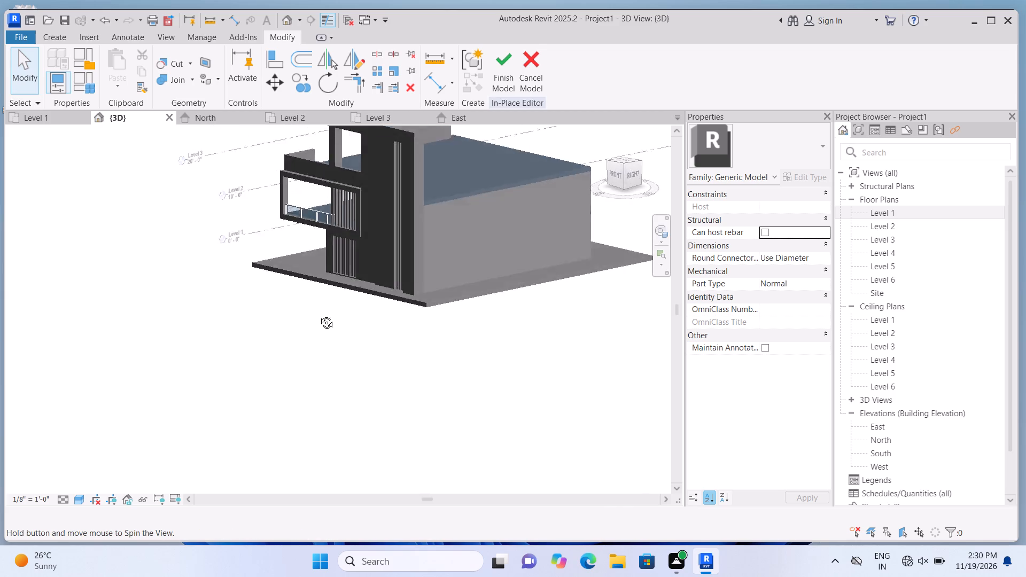
pyautogui.moveTo(318, 315); pyautogui.dragTo(337, 345, button='middle')
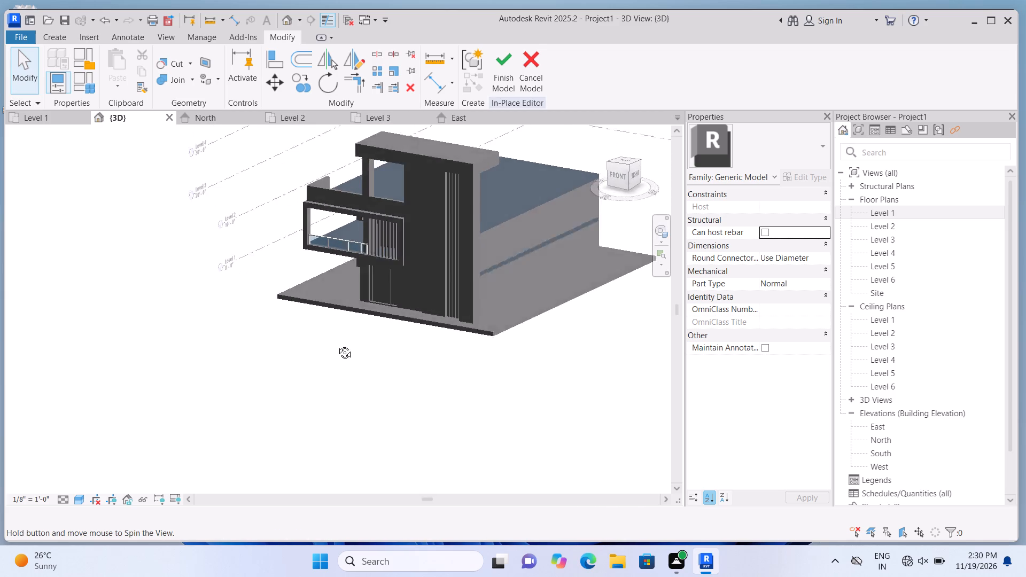
pyautogui.moveTo(337, 345); pyautogui.dragTo(323, 348, button='middle')
pyautogui.scroll(4, 342, 318)
pyautogui.scroll(-5, 354, 337)
pyautogui.scroll(1, 328, 353)
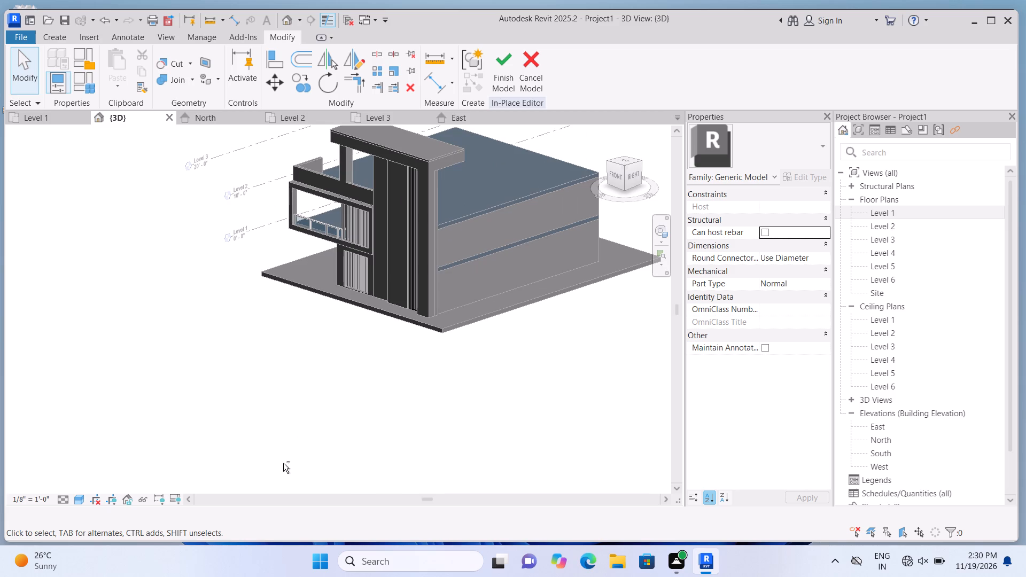
pyautogui.scroll(-2, 313, 540)
pyautogui.scroll(-1, 376, 546)
pyautogui.scroll(-3, 390, 423)
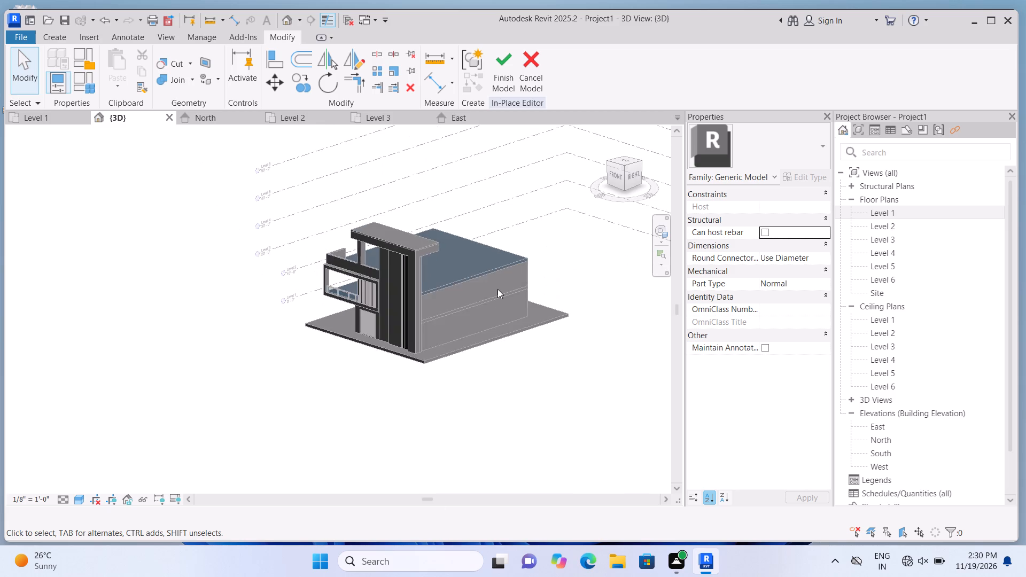
pyautogui.scroll(4, 497, 288)
pyautogui.scroll(2, 442, 377)
pyautogui.scroll(1, 248, 399)
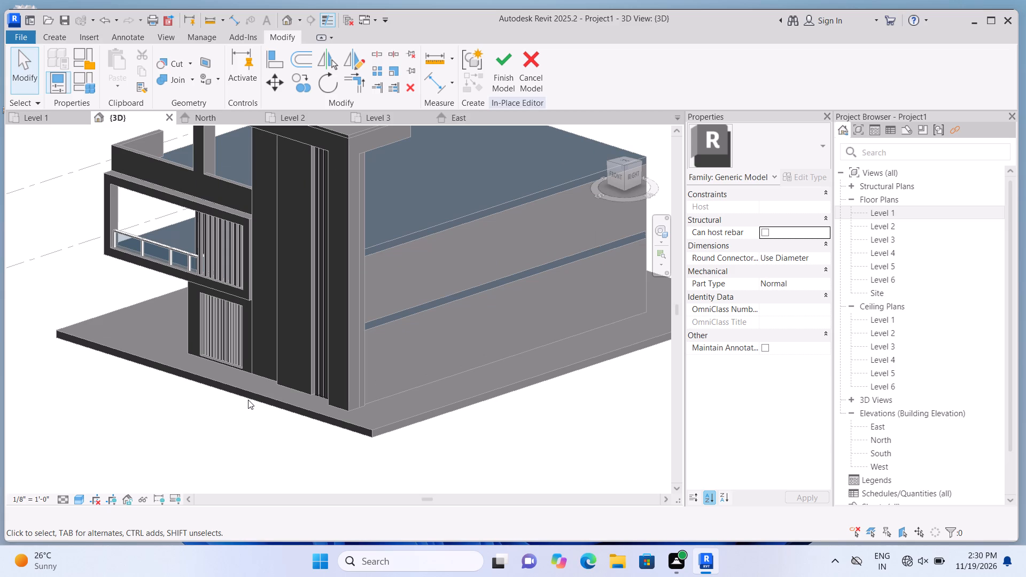
pyautogui.scroll(1, 76, 340)
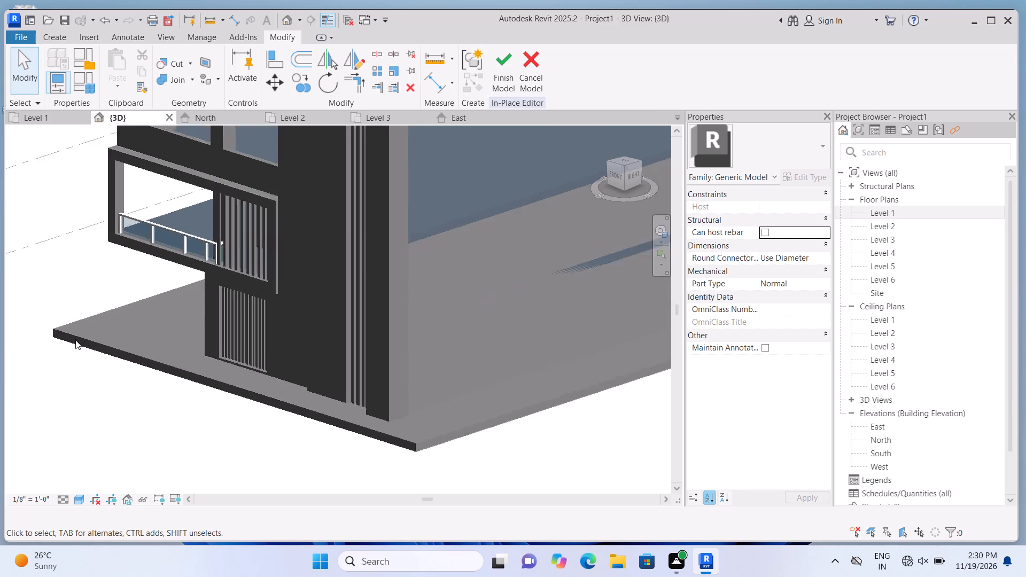
pyautogui.scroll(1, 75, 340)
pyautogui.scroll(-3, 75, 340)
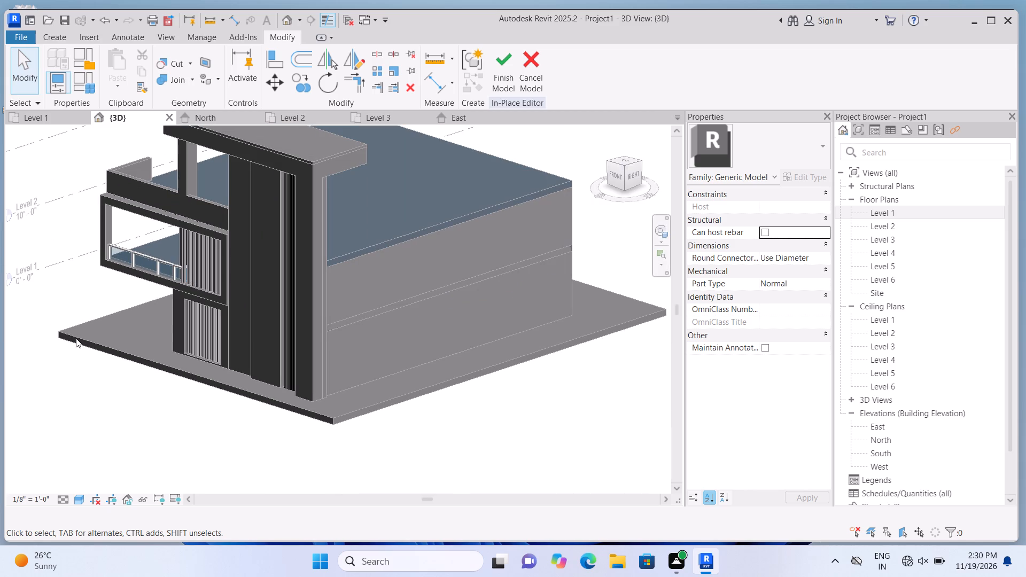
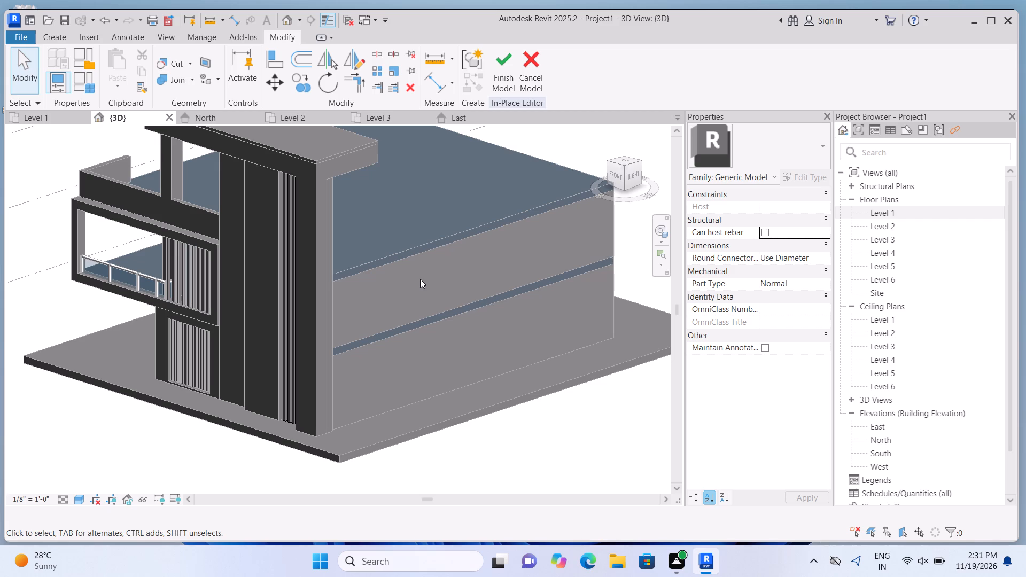
# Examine the front facade in 3D from the front-right corner, including the balcony frame, slatted openings and tall projecting panel.
pyautogui.scroll(1, 394, 384)
pyautogui.scroll(-2, 394, 384)
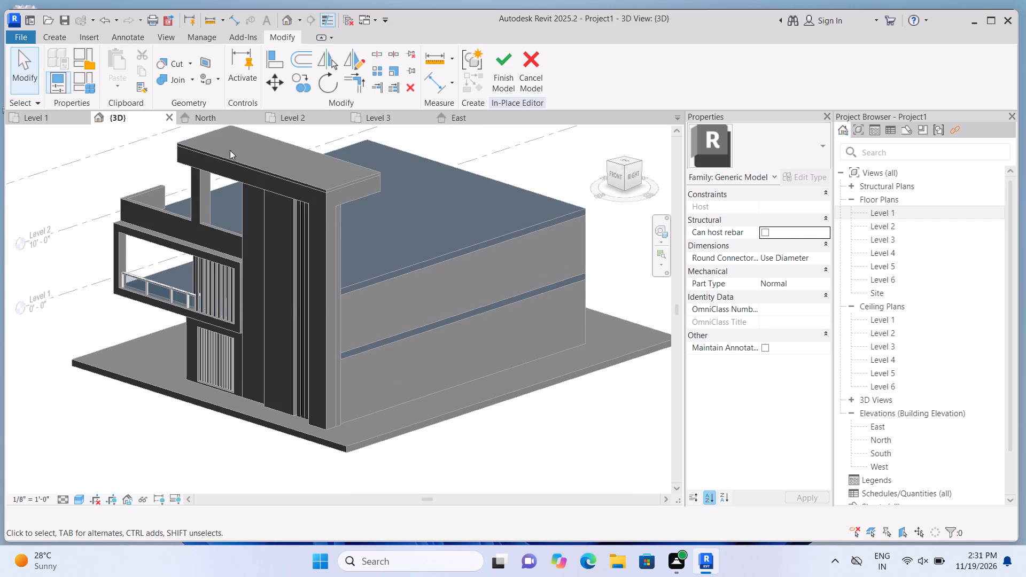
pyautogui.scroll(2, 225, 152)
pyautogui.scroll(-1, 218, 236)
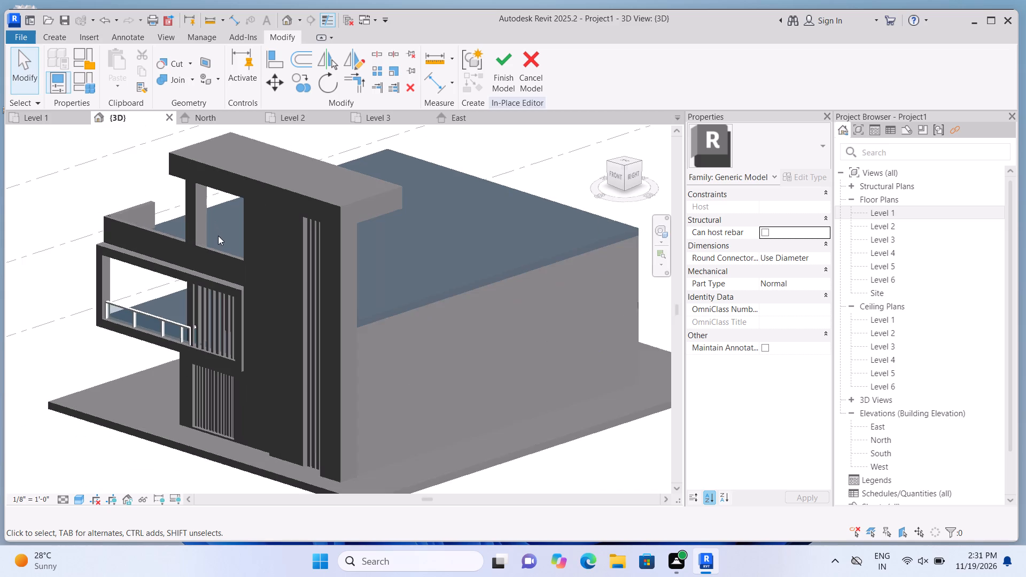
pyautogui.scroll(2, 218, 236)
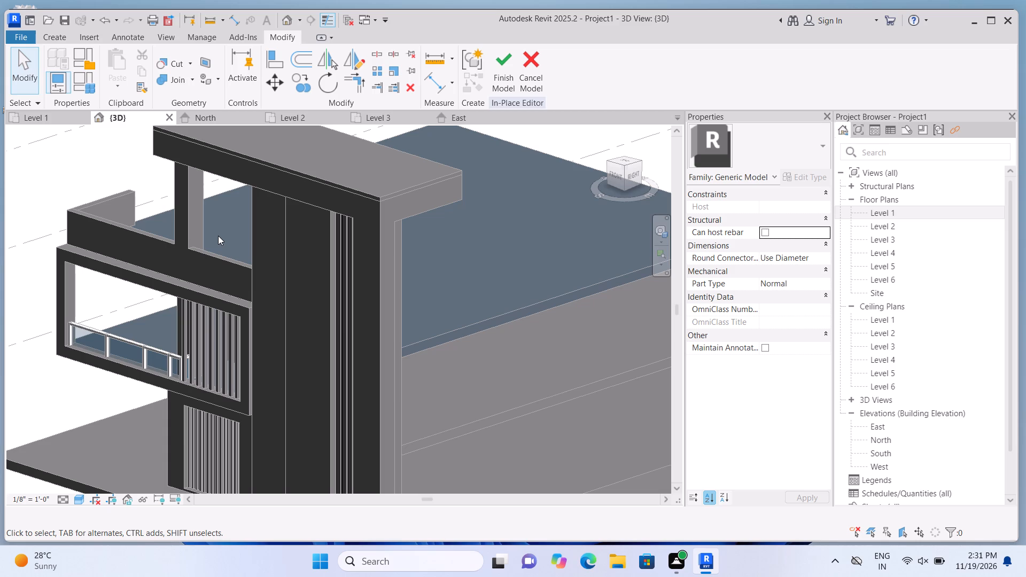
pyautogui.scroll(-3, 228, 243)
pyautogui.scroll(2, 208, 338)
pyautogui.scroll(-3, 185, 362)
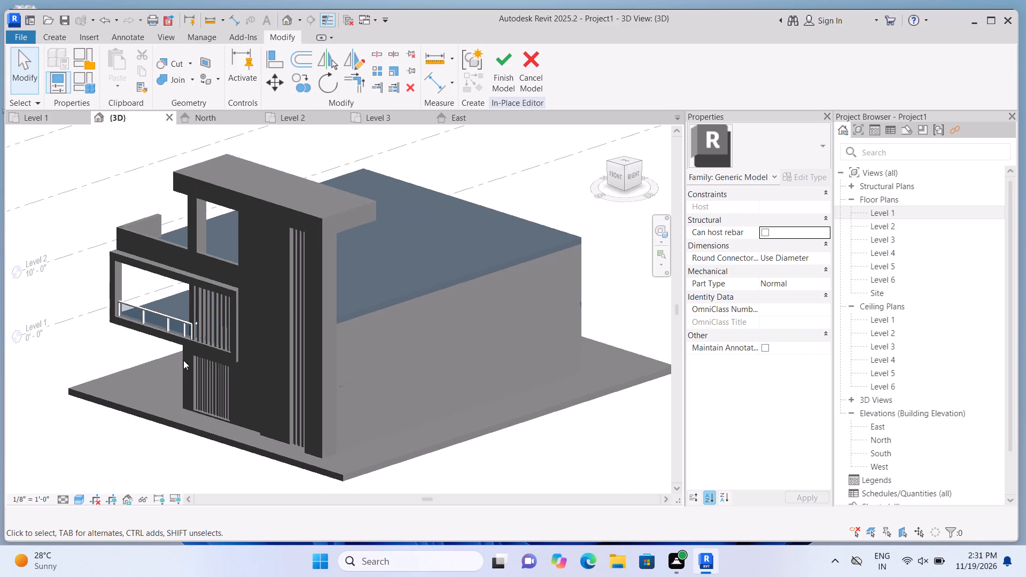
pyautogui.scroll(2, 22, 409)
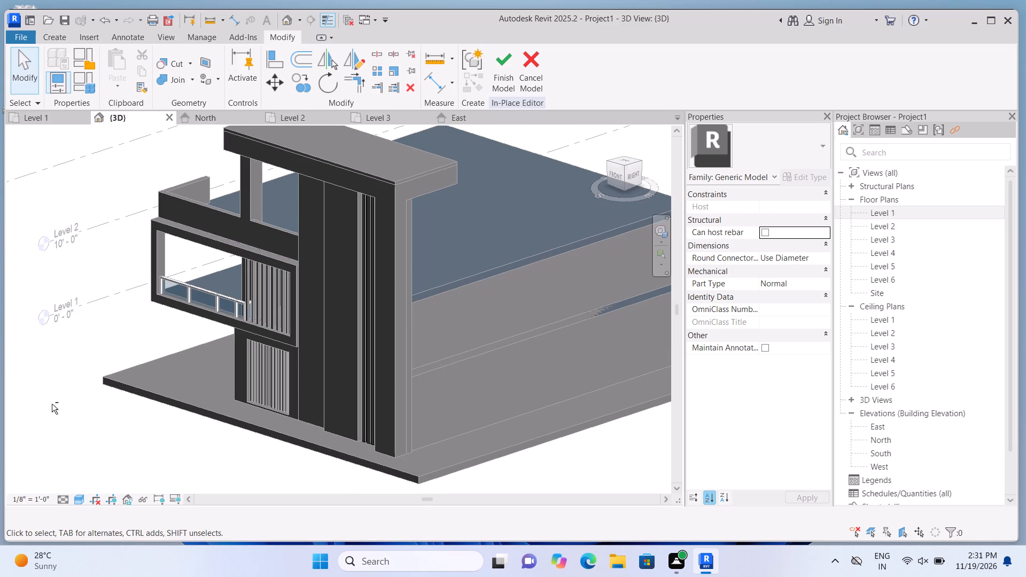
pyautogui.scroll(-1, 104, 423)
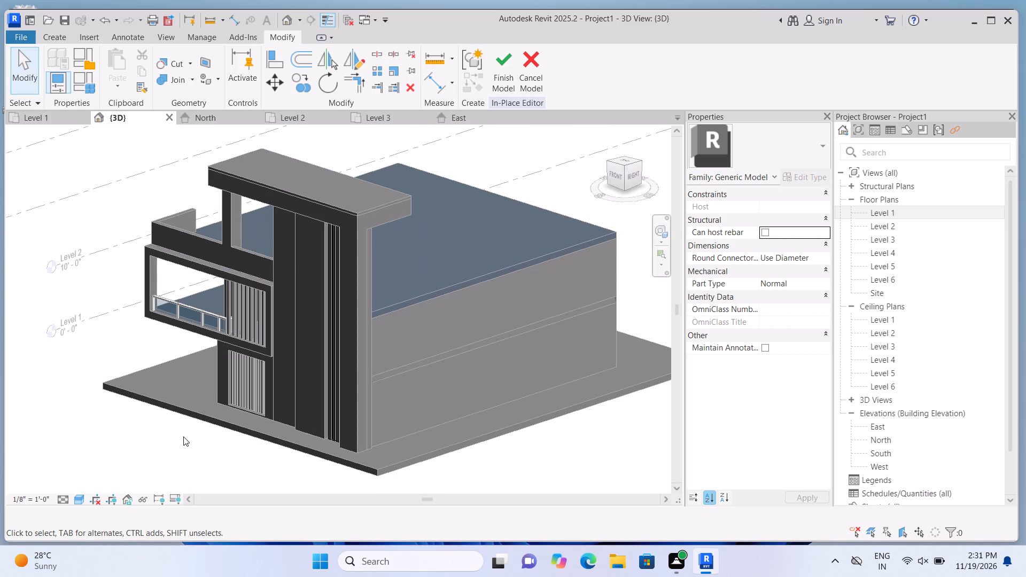
pyautogui.scroll(2, 183, 436)
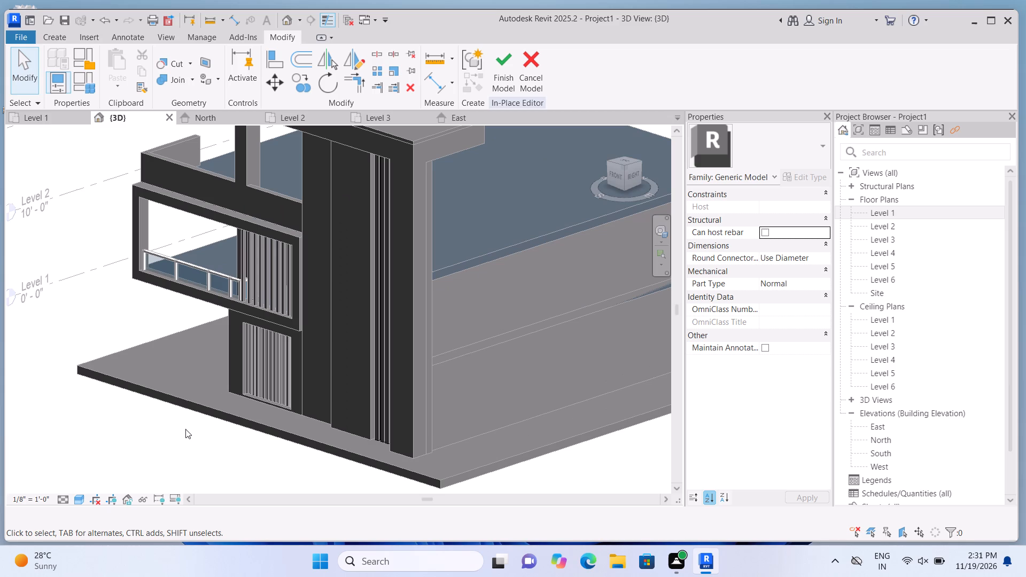
pyautogui.scroll(-3, 193, 418)
pyautogui.scroll(5, 216, 328)
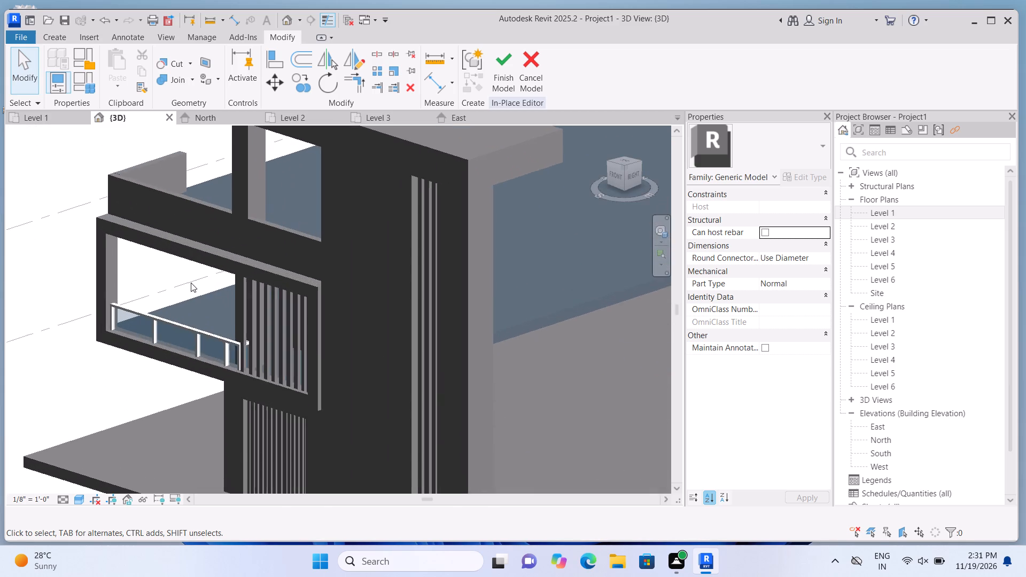
pyautogui.scroll(2, 182, 275)
pyautogui.scroll(-5, 182, 279)
pyautogui.scroll(3, 188, 369)
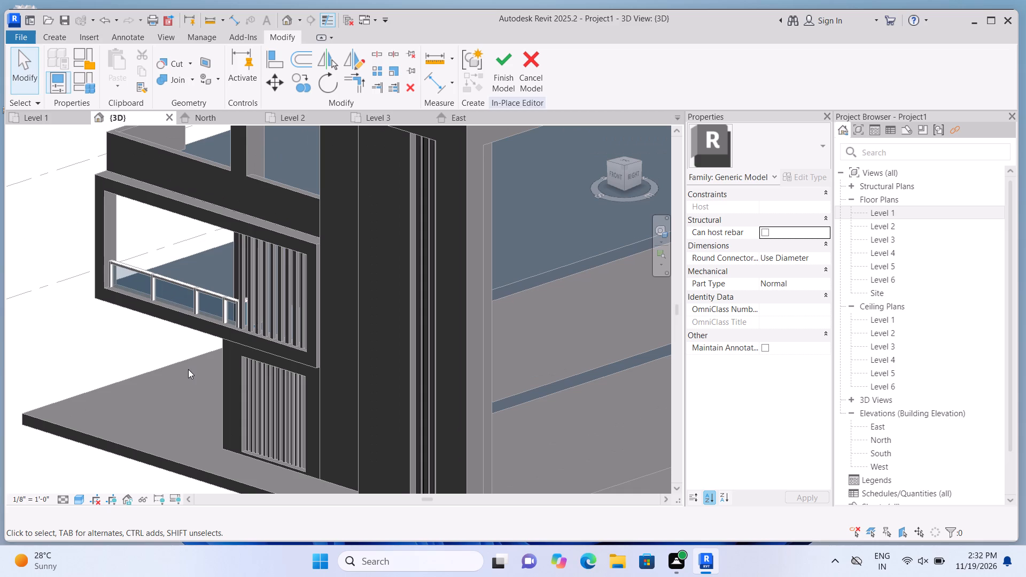
pyautogui.scroll(2, 198, 396)
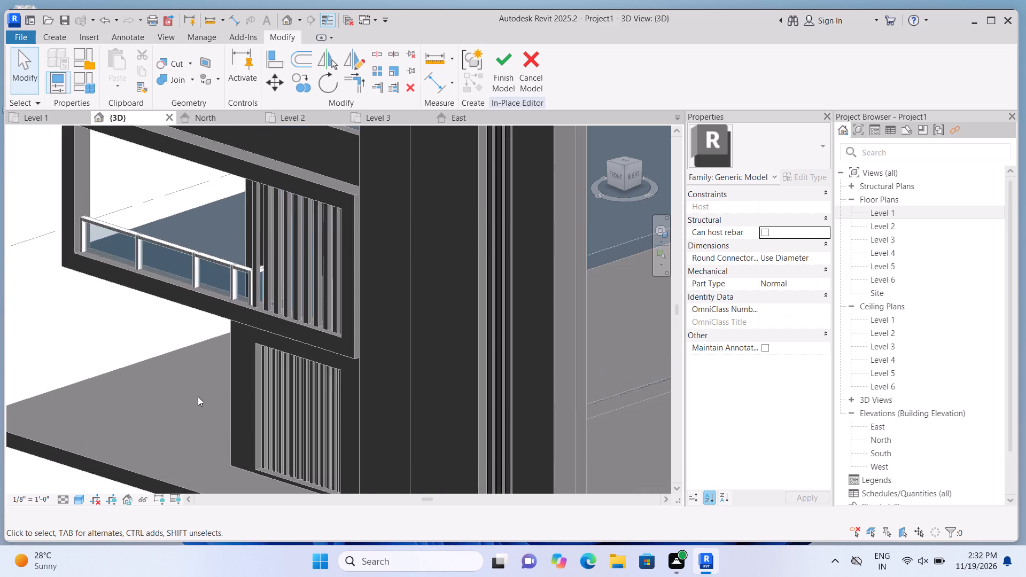
pyautogui.scroll(-2, 198, 396)
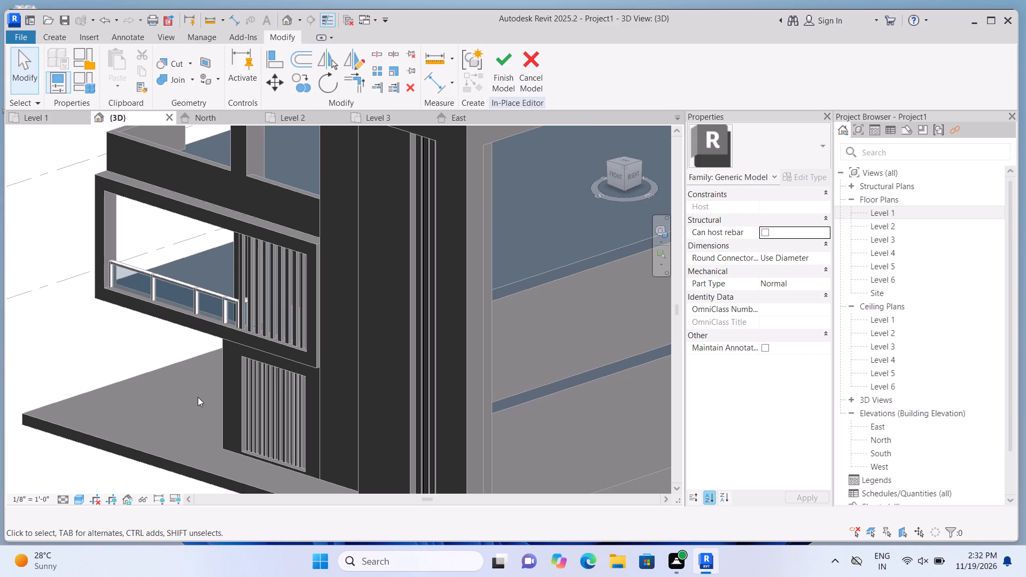
pyautogui.scroll(-5, 258, 365)
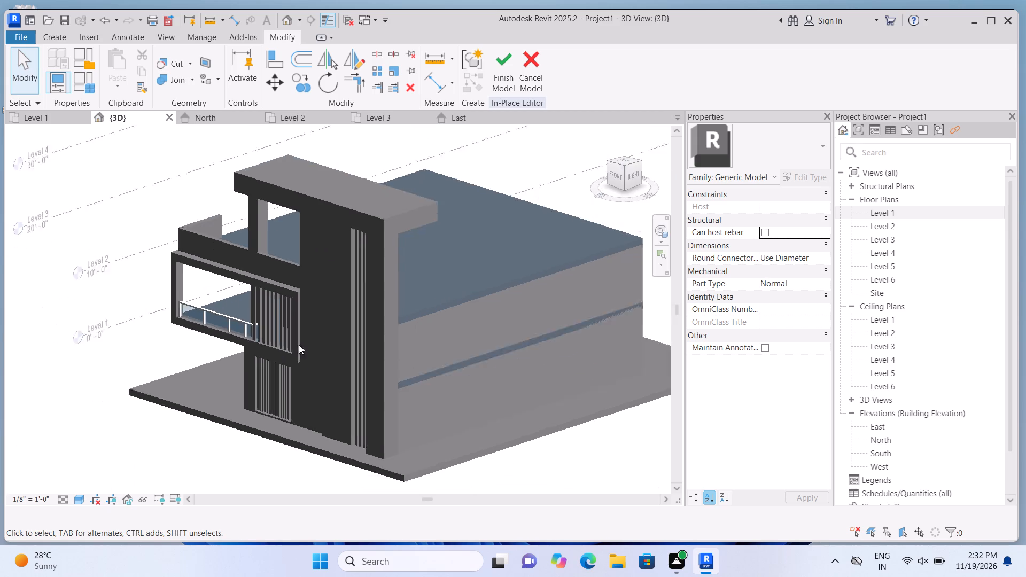
# Examine up close the lower ends of the vertical strips where they meet the base slab beside the tall projecting panel.
pyautogui.scroll(5, 363, 442)
pyautogui.scroll(6, 320, 423)
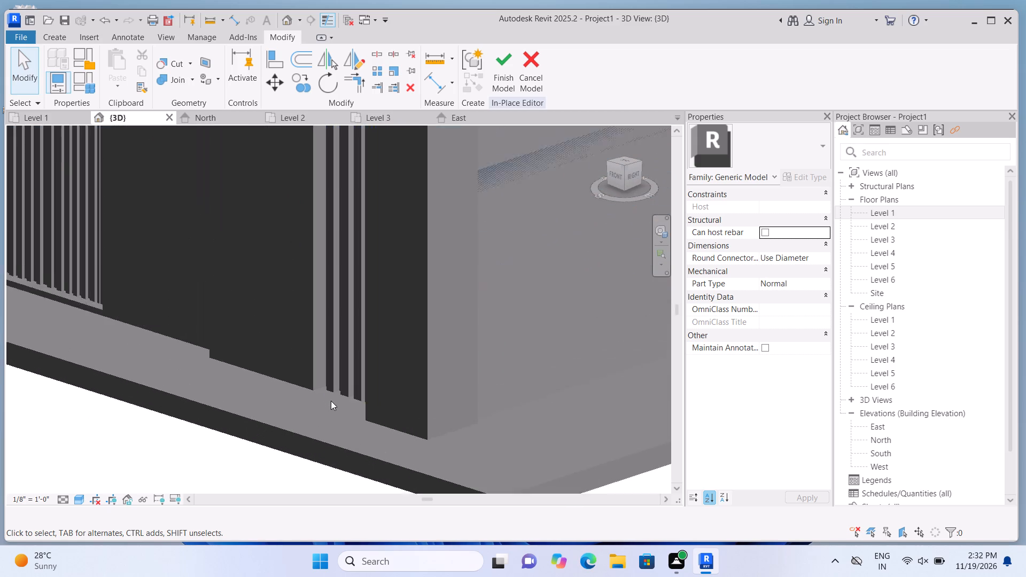
pyautogui.scroll(14, 331, 401)
pyautogui.scroll(-3, 354, 394)
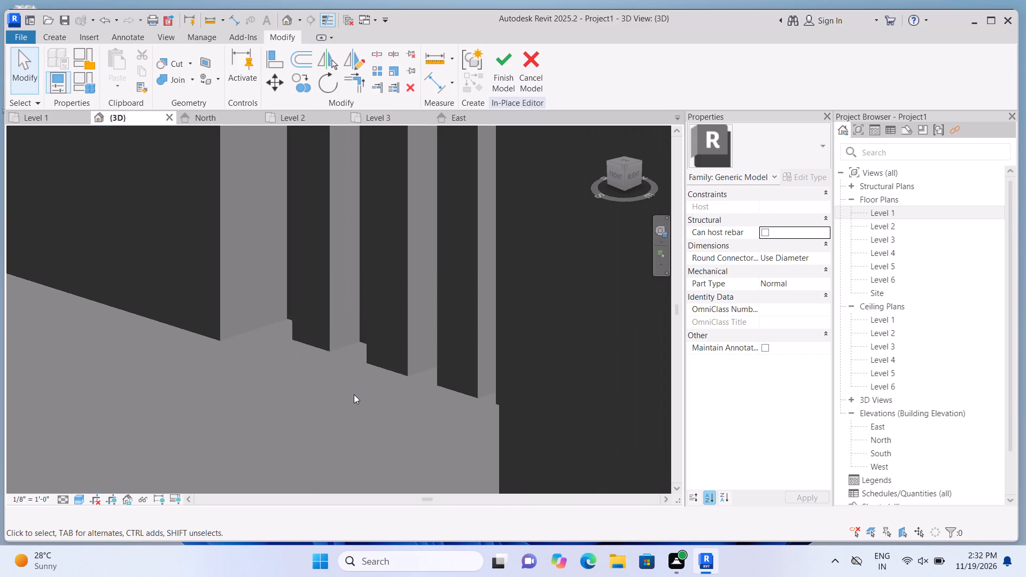
pyautogui.scroll(-15, 354, 394)
pyautogui.scroll(3, 363, 406)
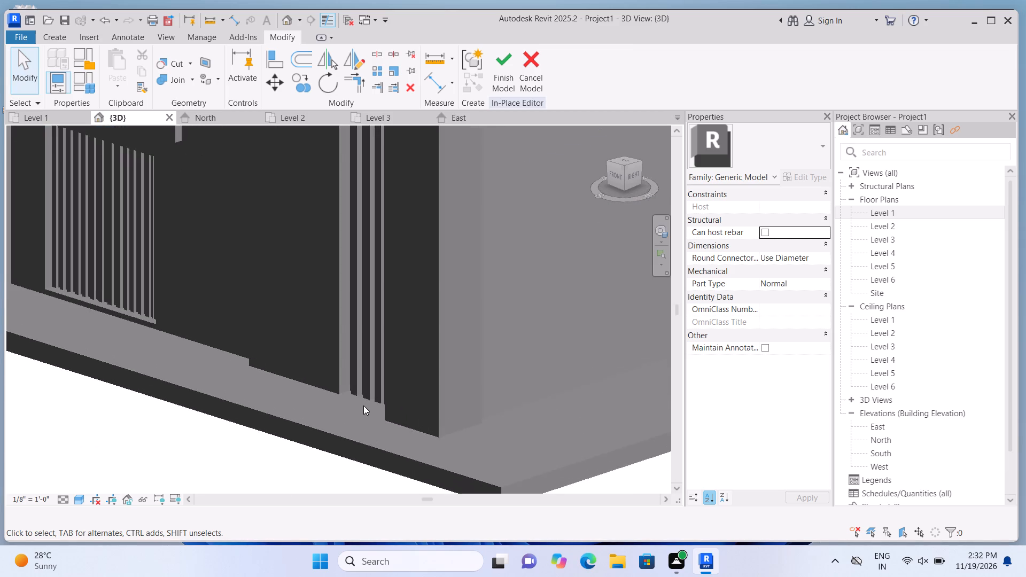
pyautogui.scroll(-8, 363, 406)
pyautogui.scroll(12, 370, 422)
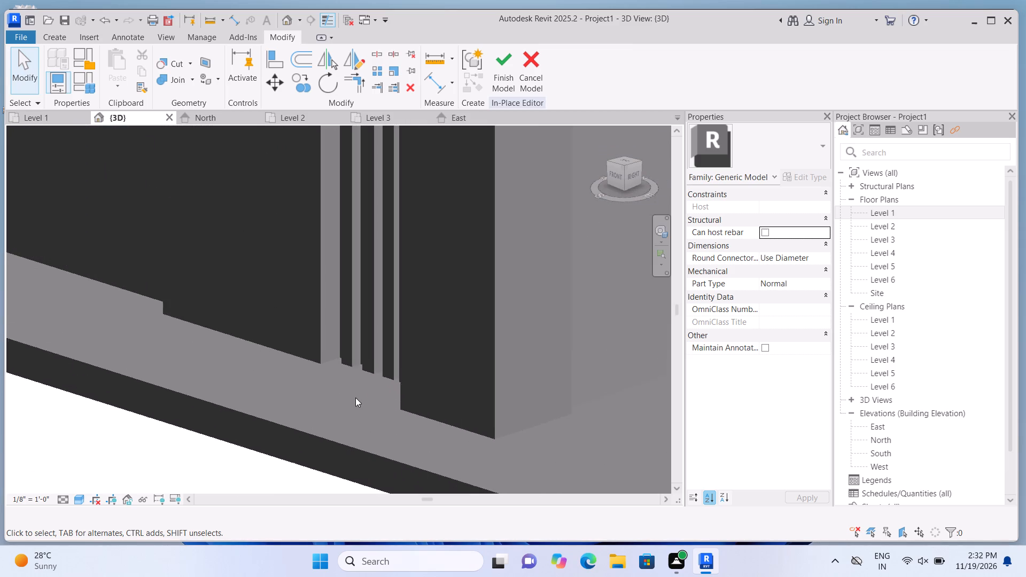
pyautogui.scroll(7, 355, 397)
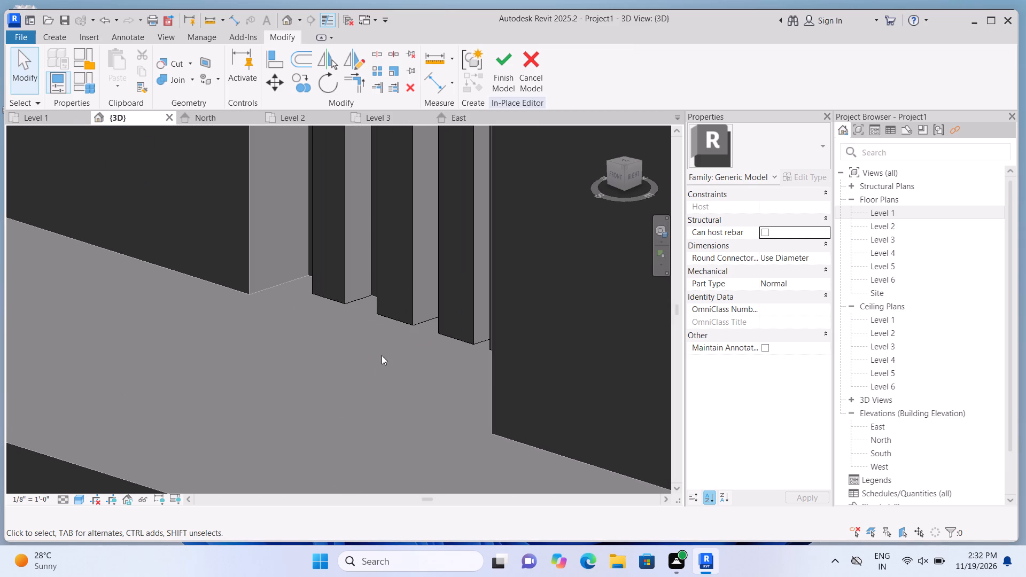
pyautogui.scroll(2, 383, 321)
pyautogui.scroll(-17, 376, 322)
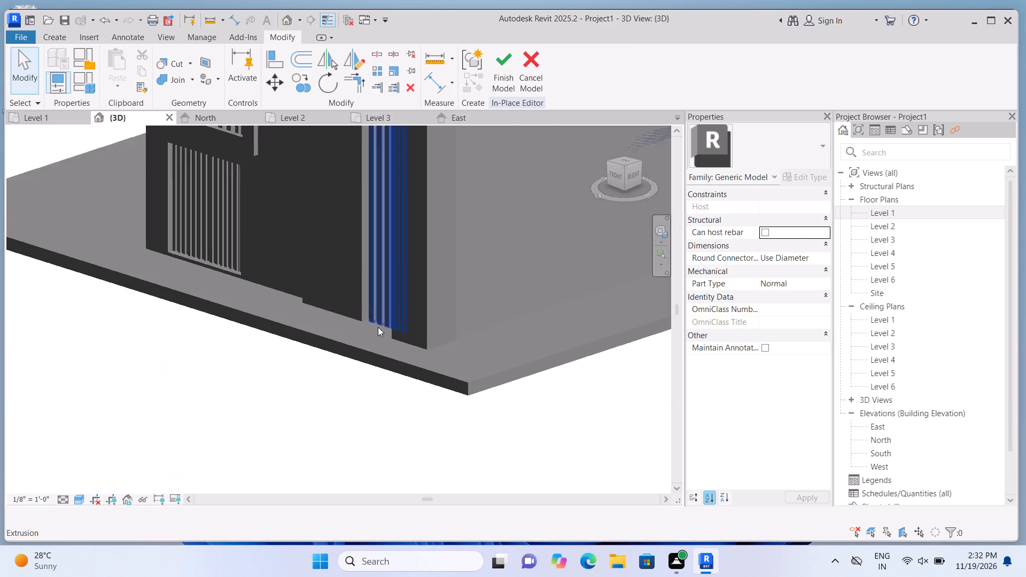
pyautogui.scroll(-6, 378, 327)
pyautogui.scroll(-4, 332, 283)
pyautogui.scroll(4, 340, 205)
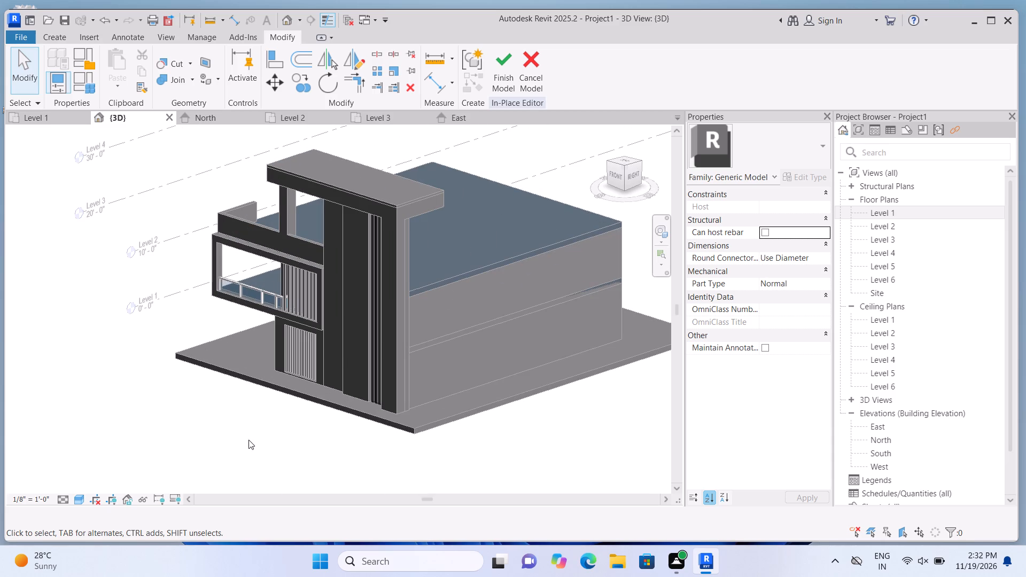
# Examine the vertical strips, projecting panel and balcony in 3D from the building's front-left corner, both close up and as a whole.
pyautogui.scroll(-3, 248, 440)
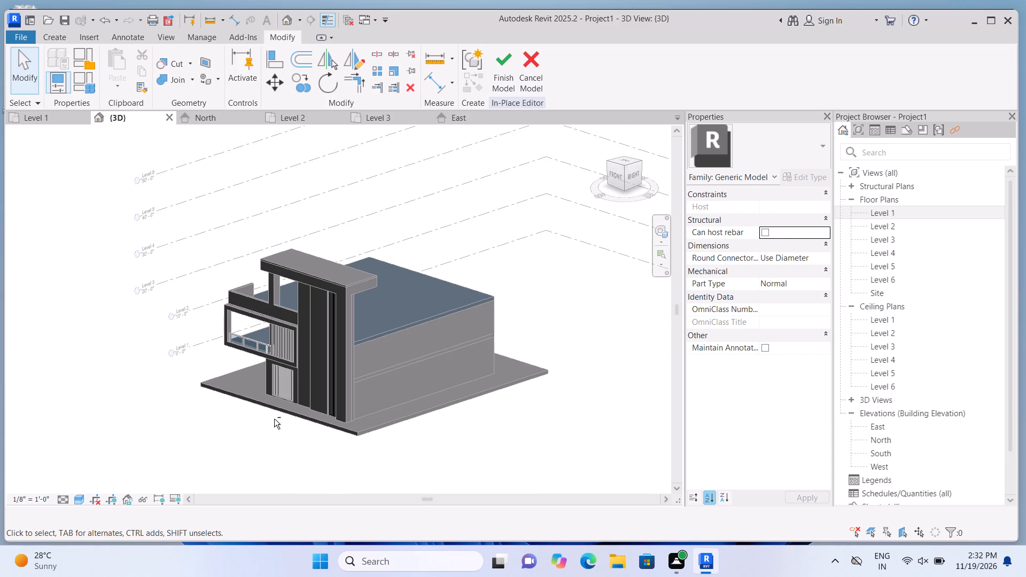
pyautogui.keyDown('shift'); pyautogui.moveTo(278, 420); pyautogui.dragTo(461, 436, button='middle'); pyautogui.keyUp('shift')
pyautogui.scroll(2, 454, 421)
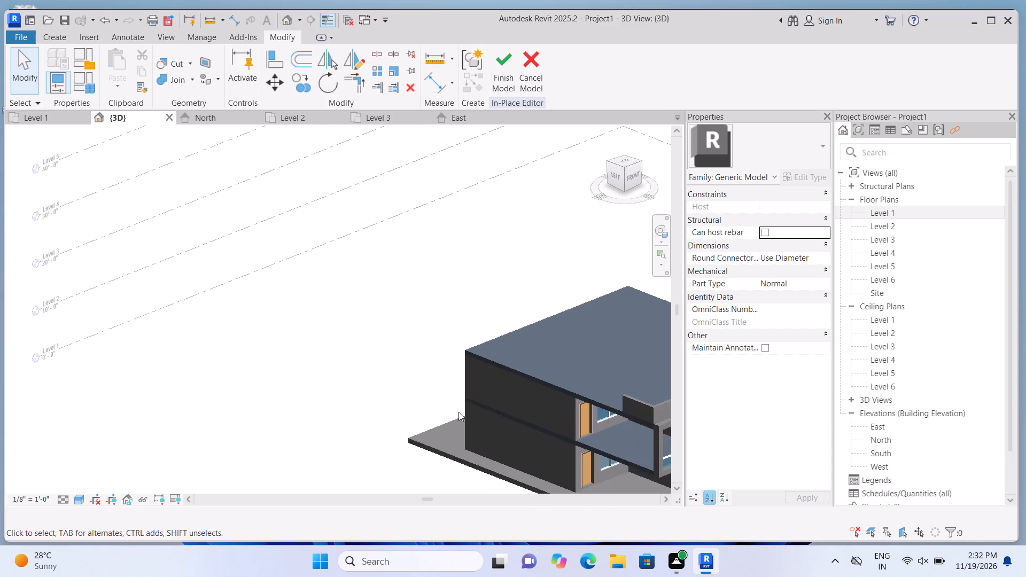
pyautogui.scroll(-8, 322, 383)
pyautogui.scroll(2, 507, 422)
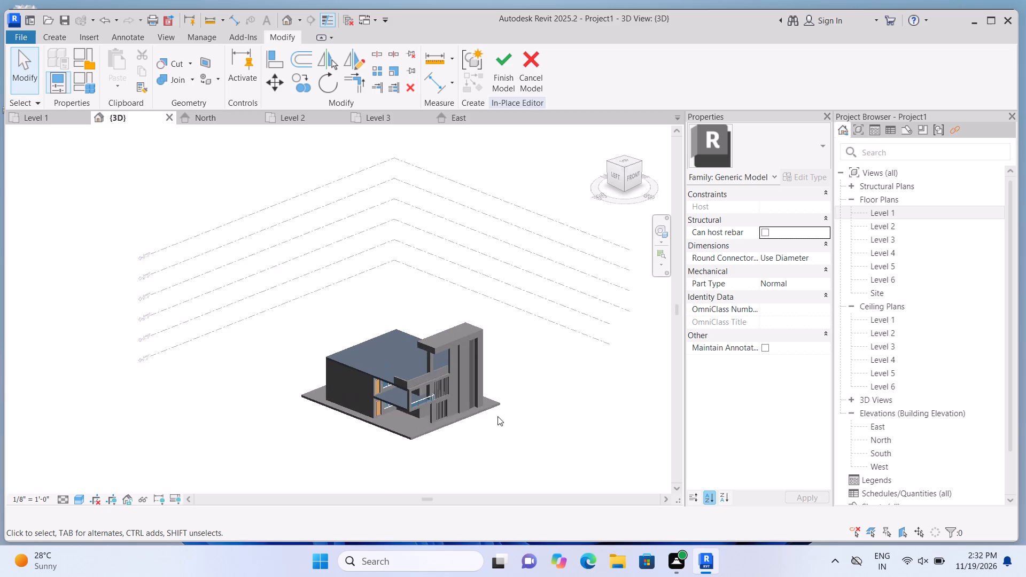
pyautogui.scroll(5, 498, 416)
pyautogui.scroll(2, 416, 416)
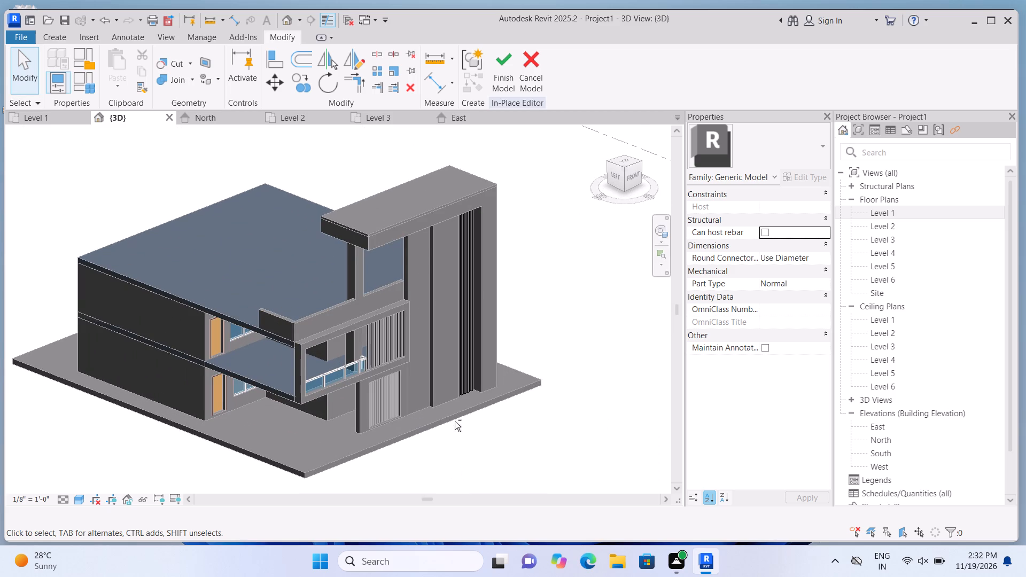
pyautogui.scroll(1, 437, 449)
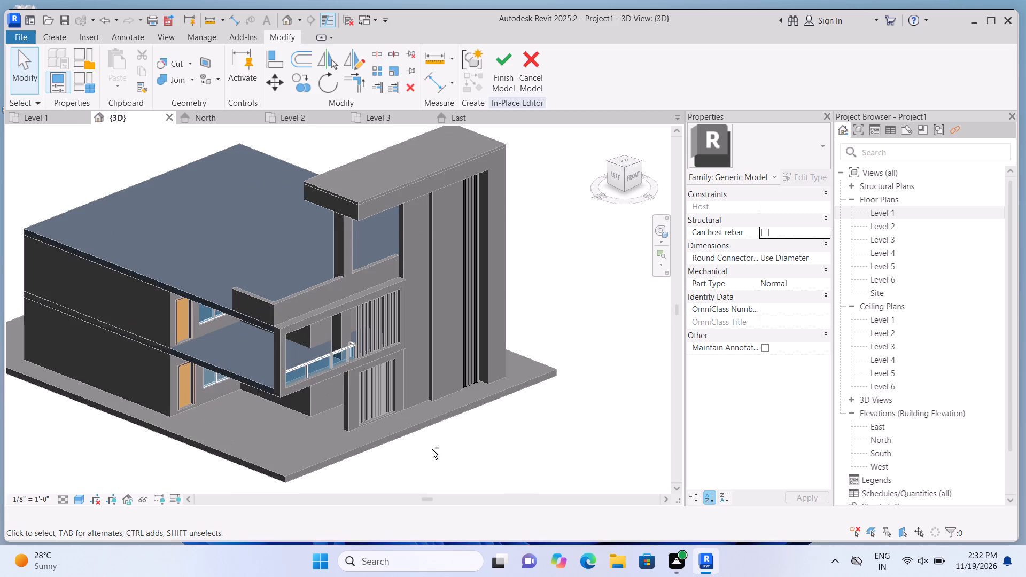
pyautogui.keyDown('shift'); pyautogui.moveTo(432, 449); pyautogui.dragTo(425, 399); pyautogui.keyUp('shift')
pyautogui.scroll(2, 496, 482)
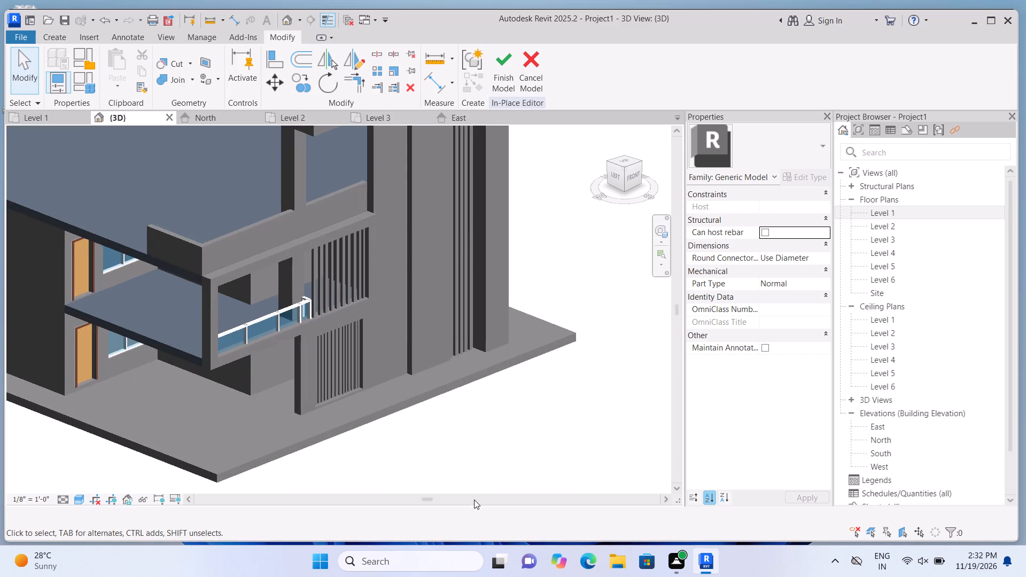
pyautogui.scroll(1, 470, 501)
pyautogui.scroll(-2, 464, 431)
pyautogui.scroll(2, 444, 429)
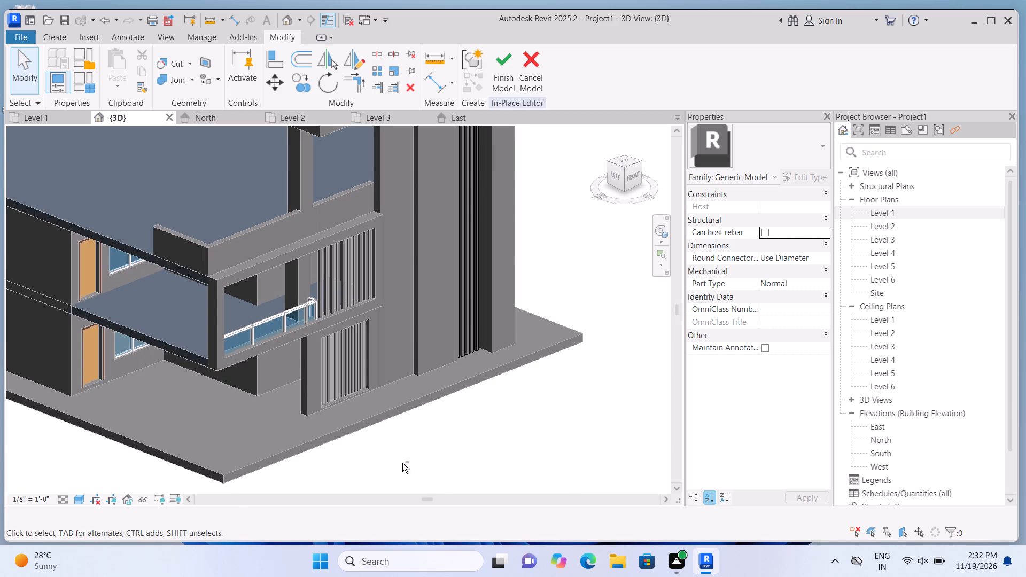
pyautogui.keyDown('shift'); pyautogui.moveTo(397, 446); pyautogui.dragTo(395, 431); pyautogui.keyUp('shift')
pyautogui.scroll(-1, 413, 431)
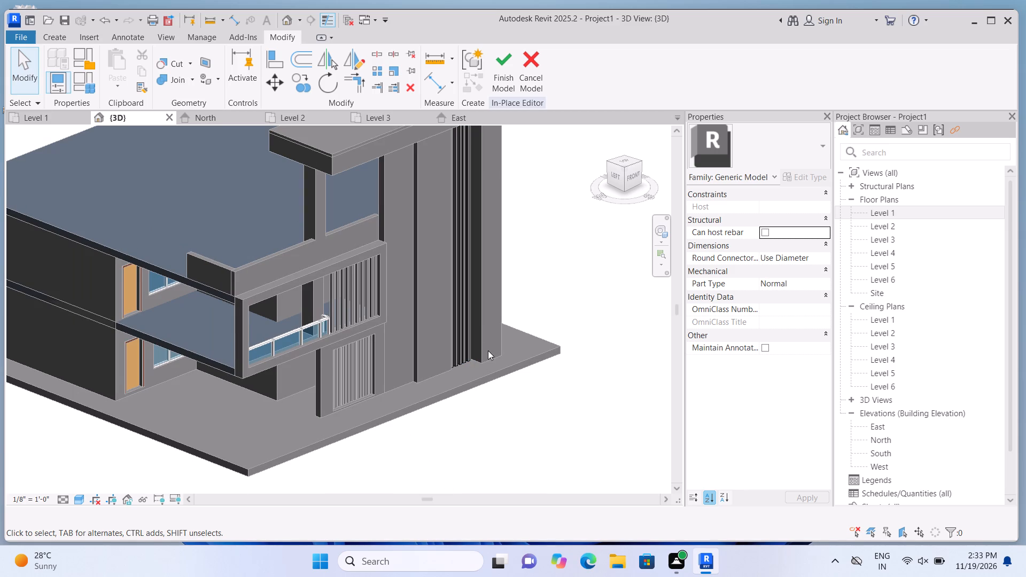
pyautogui.keyDown('shift'); pyautogui.scroll(1, 399, 392); pyautogui.keyUp('shift')
pyautogui.scroll(2, 407, 258)
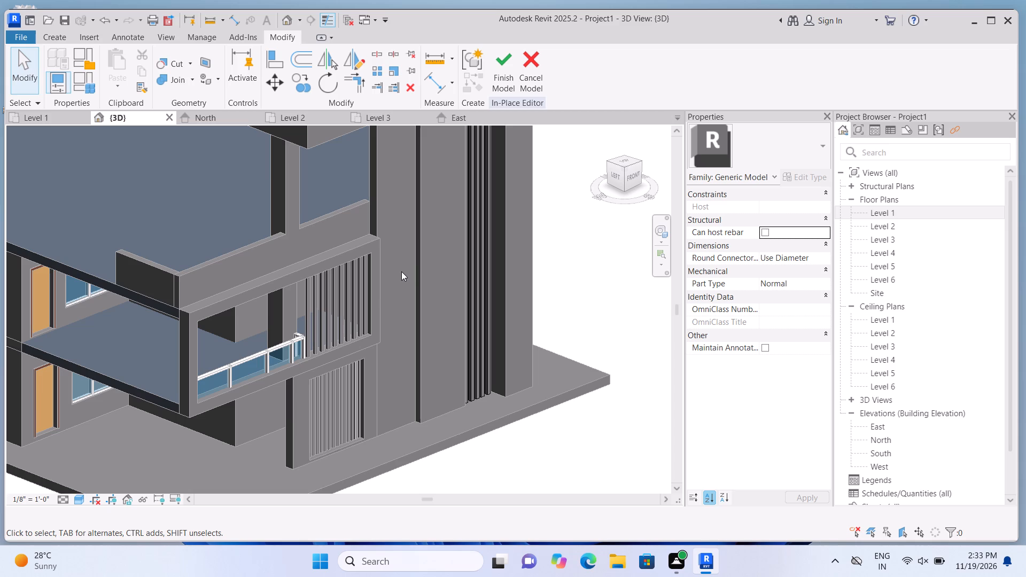
pyautogui.scroll(1, 394, 253)
pyautogui.scroll(-2, 394, 252)
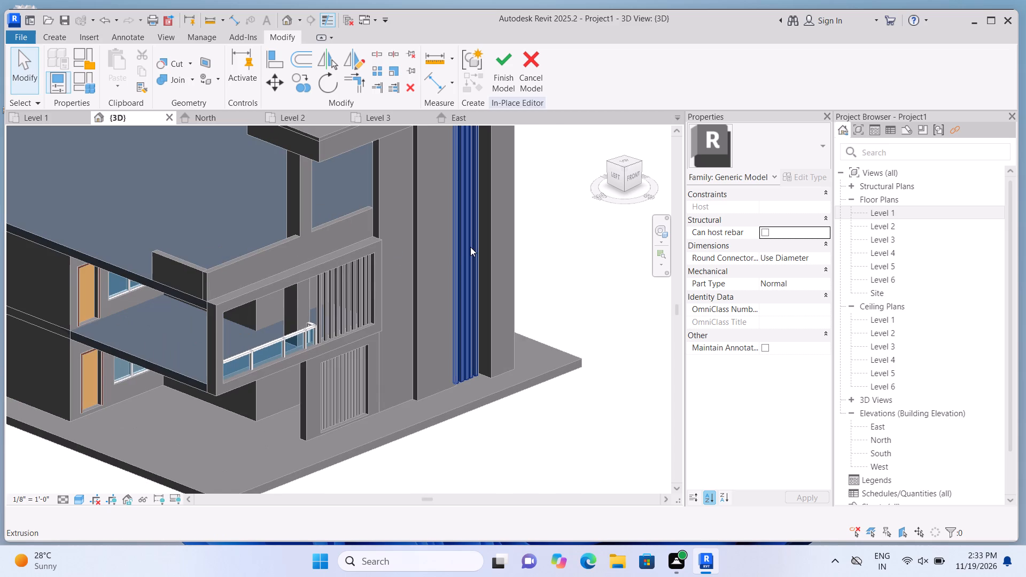
pyautogui.scroll(-1, 470, 247)
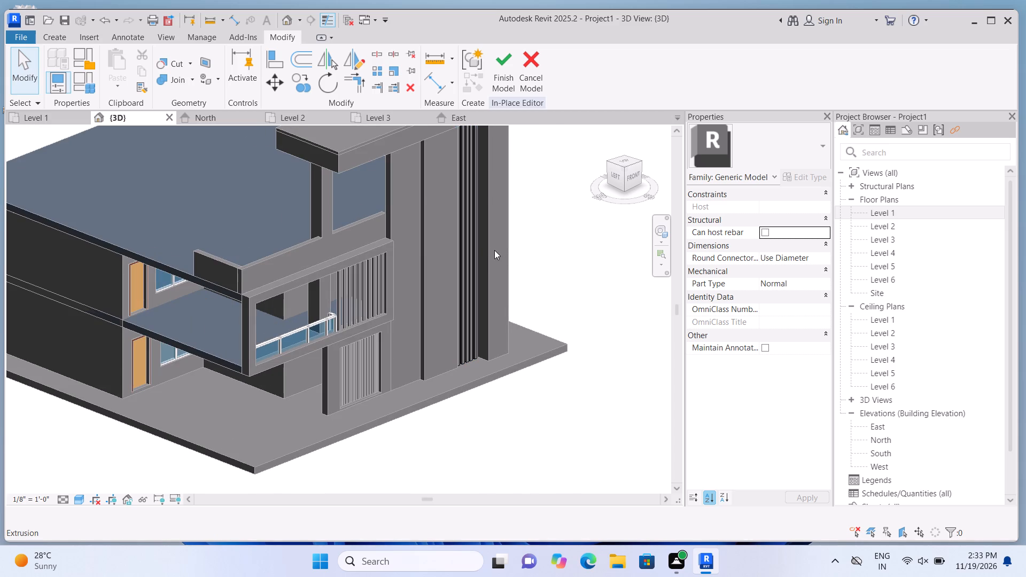
pyautogui.scroll(4, 494, 250)
pyautogui.scroll(-2, 511, 263)
pyautogui.scroll(3, 498, 316)
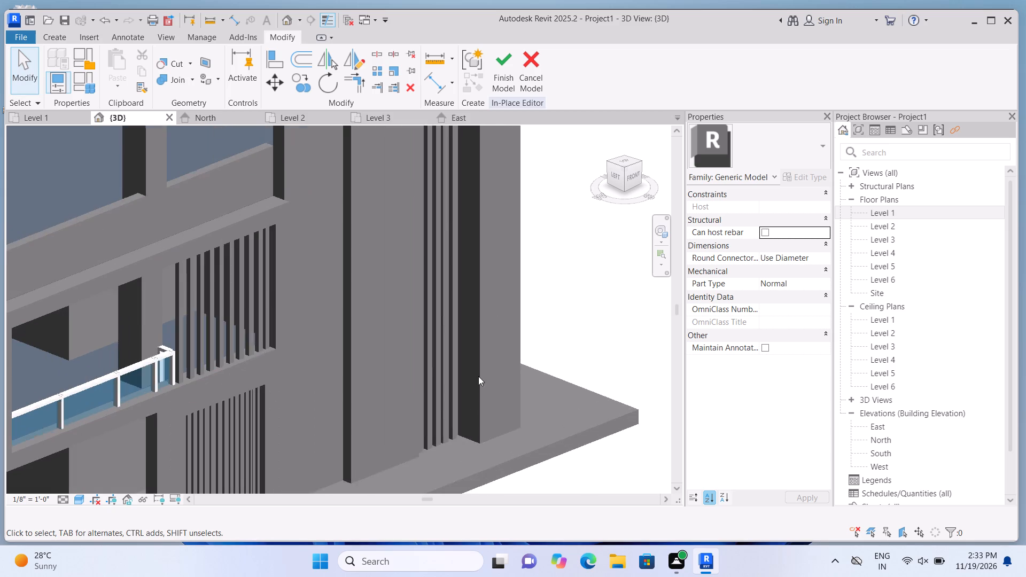
pyautogui.scroll(2, 441, 436)
pyautogui.scroll(-4, 435, 431)
pyautogui.scroll(-4, 488, 456)
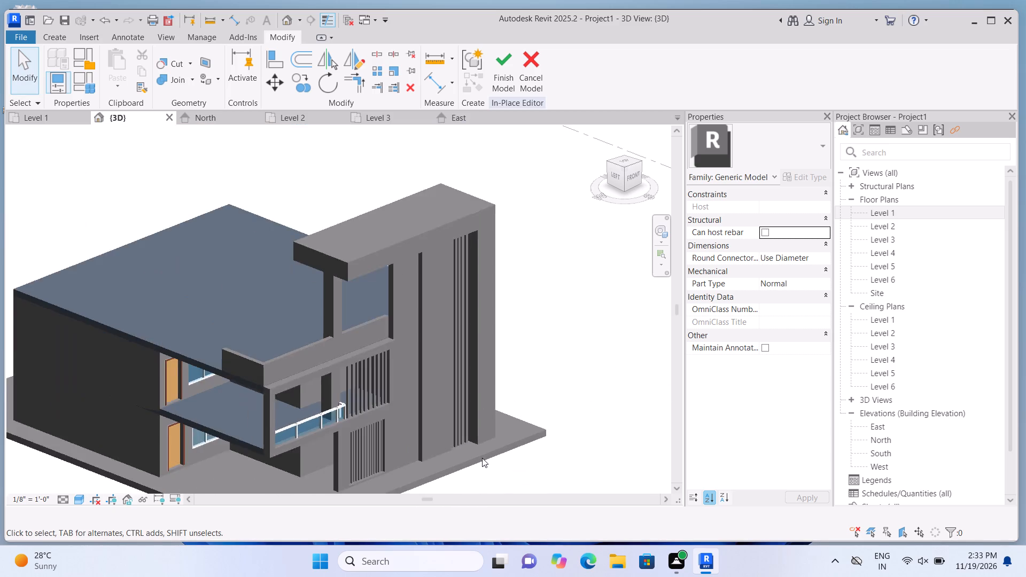
pyautogui.scroll(2, 482, 458)
pyautogui.scroll(-5, 467, 448)
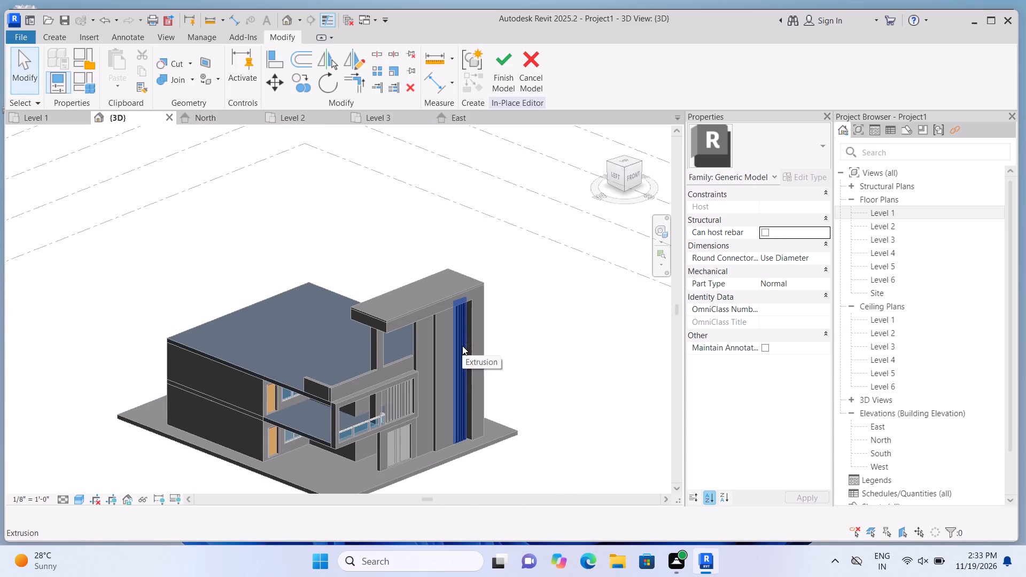
# Examine the whole building in 3D from a raised front-left viewpoint, including the roof, balcony, slatted openings and tall projecting panel.
pyautogui.scroll(-4, 464, 322)
pyautogui.scroll(6, 465, 378)
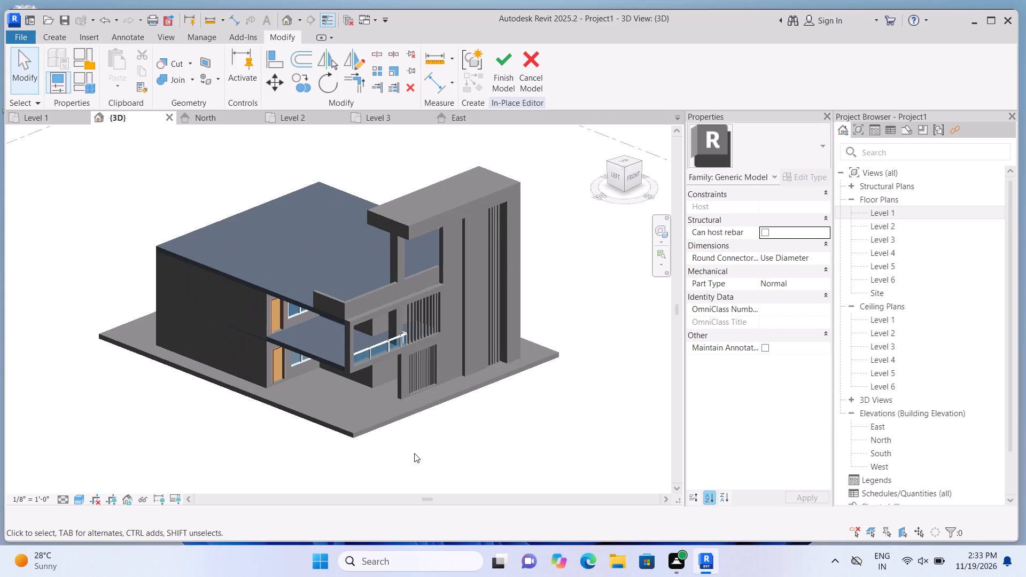
pyautogui.keyDown('shift'); pyautogui.moveTo(413, 452); pyautogui.dragTo(408, 389); pyautogui.keyUp('shift')
pyautogui.keyDown('shift'); pyautogui.click(409, 389); pyautogui.keyUp('shift')
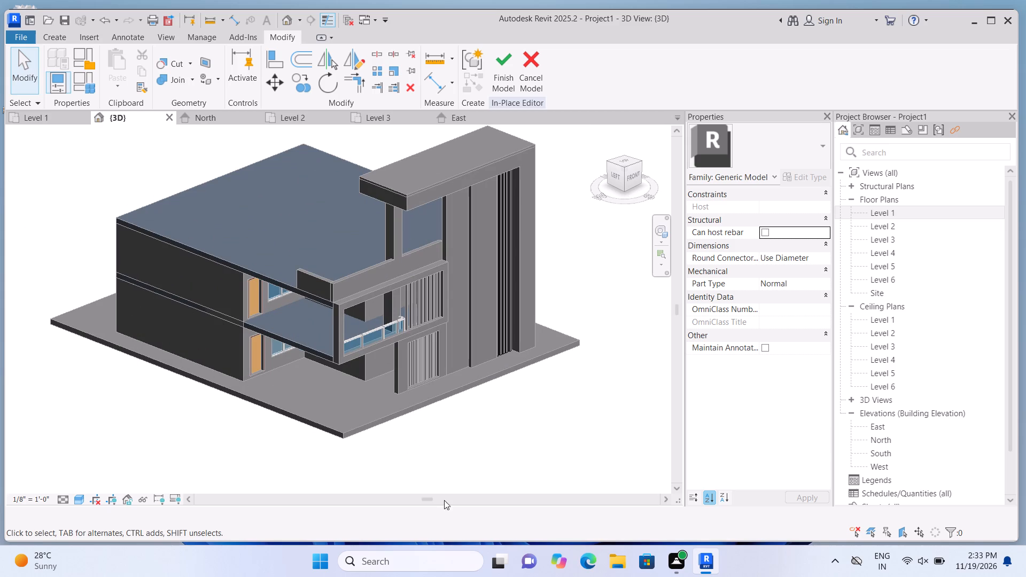
pyautogui.scroll(1, 465, 447)
pyautogui.keyDown('shift'); pyautogui.scroll(1, 450, 421); pyautogui.keyUp('shift')
pyautogui.keyDown('shift'); pyautogui.moveTo(450, 378); pyautogui.dragTo(451, 365); pyautogui.keyUp('shift')
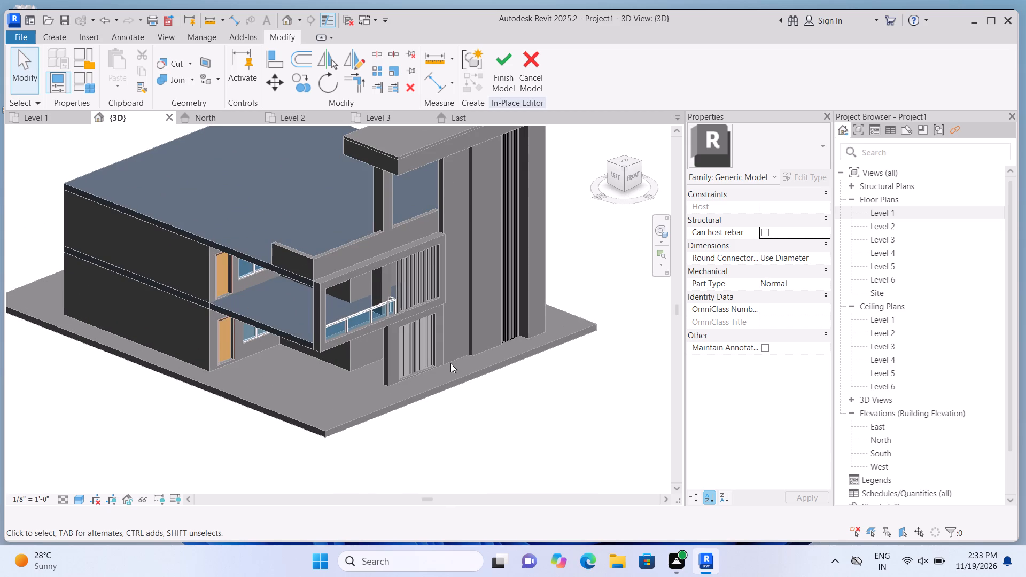
pyautogui.scroll(-1, 450, 363)
pyautogui.keyDown('shift'); pyautogui.moveTo(339, 441); pyautogui.dragTo(337, 420); pyautogui.keyUp('shift')
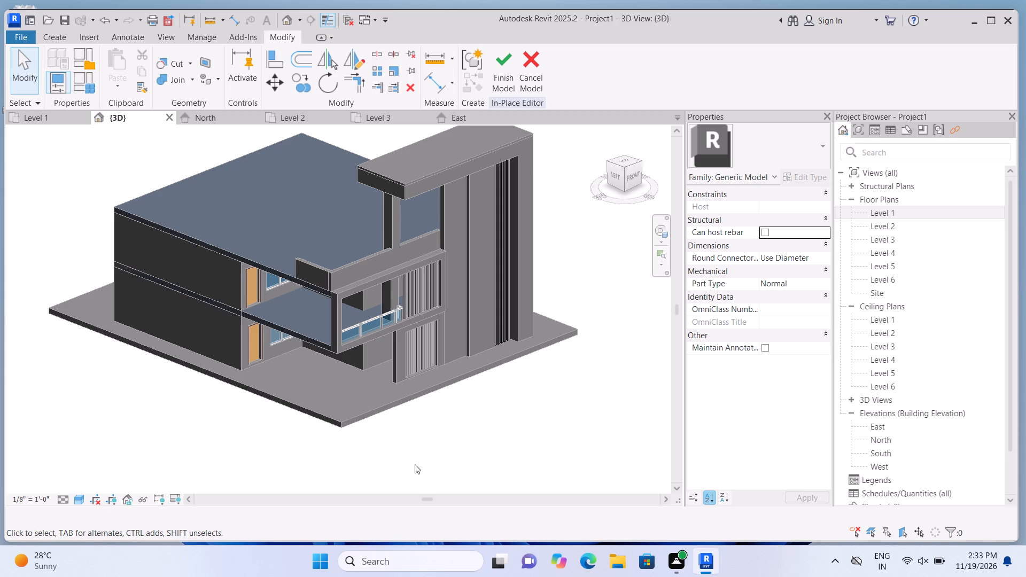
pyautogui.keyDown('shift'); pyautogui.scroll(1, 382, 442); pyautogui.keyUp('shift')
pyautogui.keyDown('shift'); pyautogui.moveTo(382, 442); pyautogui.dragTo(379, 398); pyautogui.keyUp('shift')
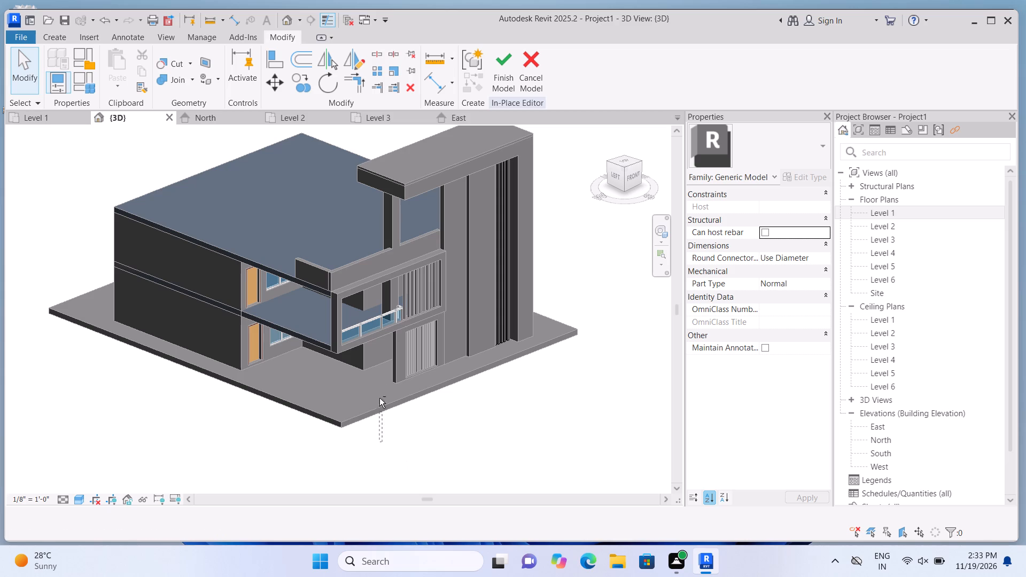
pyautogui.keyDown('shift'); pyautogui.moveTo(379, 398); pyautogui.dragTo(378, 387); pyautogui.keyUp('shift')
pyautogui.keyDown('shift'); pyautogui.scroll(1, 382, 465); pyautogui.keyUp('shift')
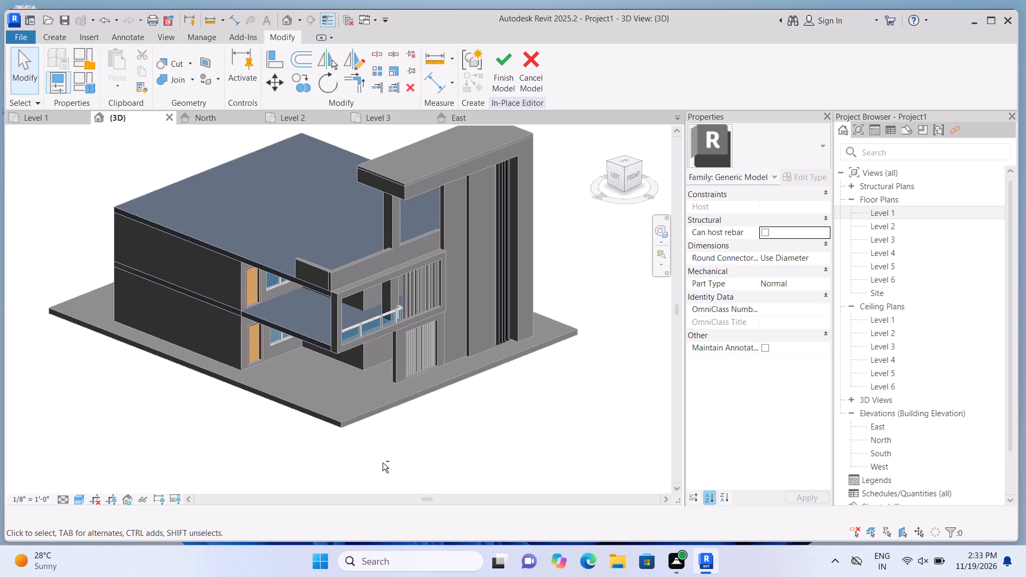
# Examine the front facade from a lower front-left angle, near and far, comparing the balcony frame, slatted openings and vertical strips.
pyautogui.keyDown('shift'); pyautogui.moveTo(379, 454); pyautogui.dragTo(371, 403, button='middle'); pyautogui.keyUp('shift')
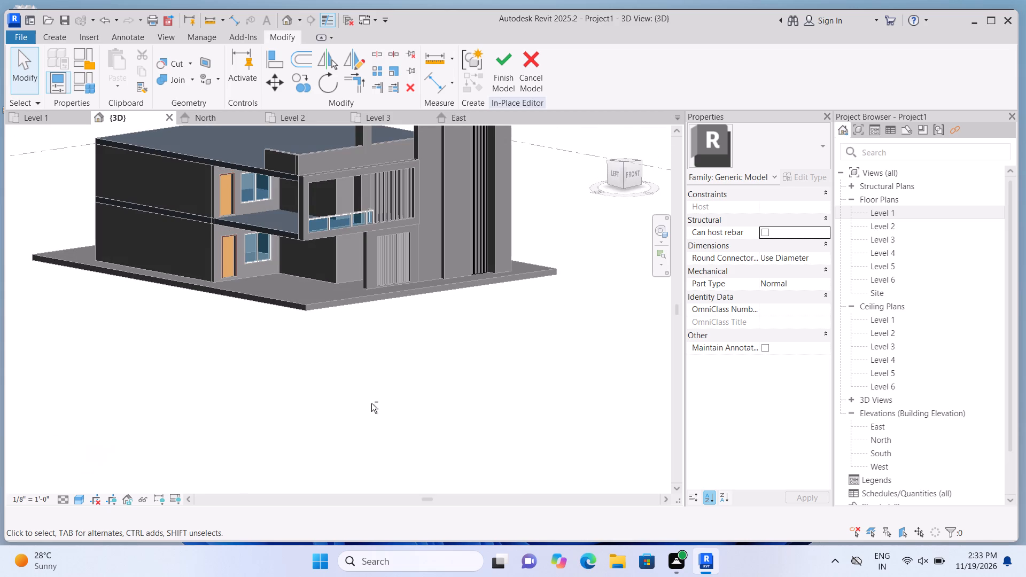
pyautogui.scroll(-4, 388, 377)
pyautogui.scroll(4, 456, 245)
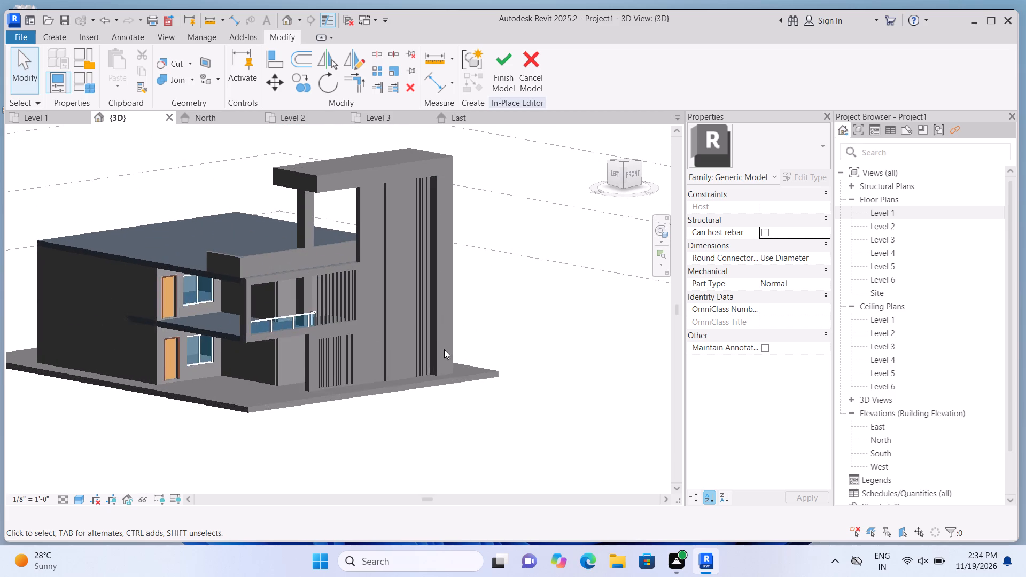
pyautogui.scroll(1, 286, 424)
pyautogui.scroll(1, 197, 432)
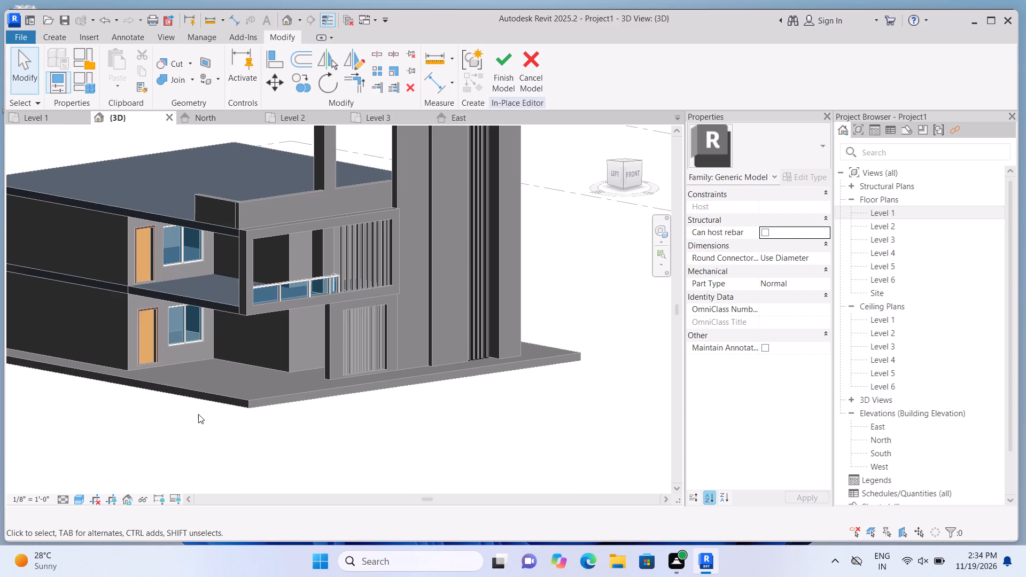
pyautogui.scroll(1, 195, 396)
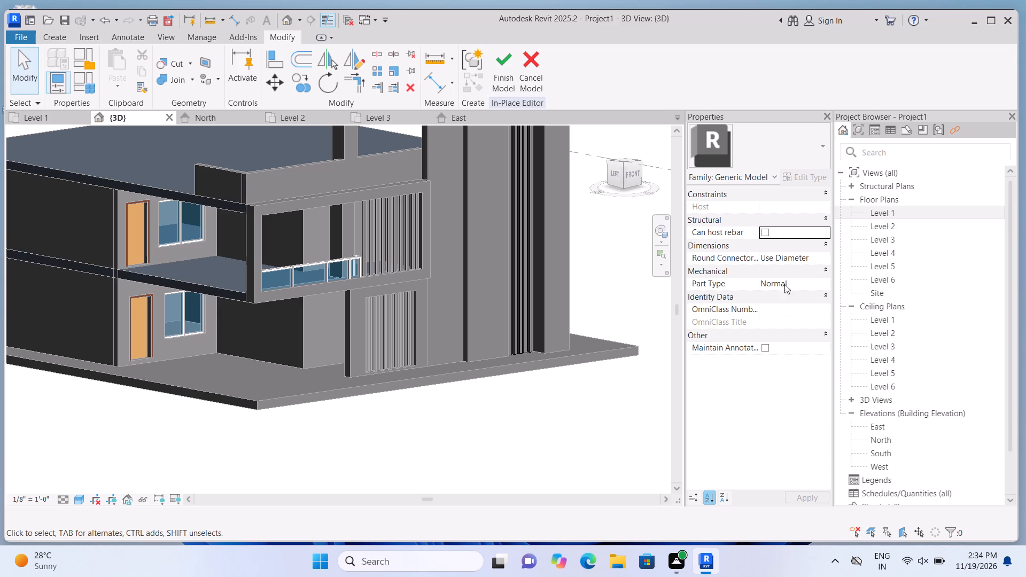
pyautogui.scroll(-3, 407, 414)
pyautogui.scroll(2, 426, 415)
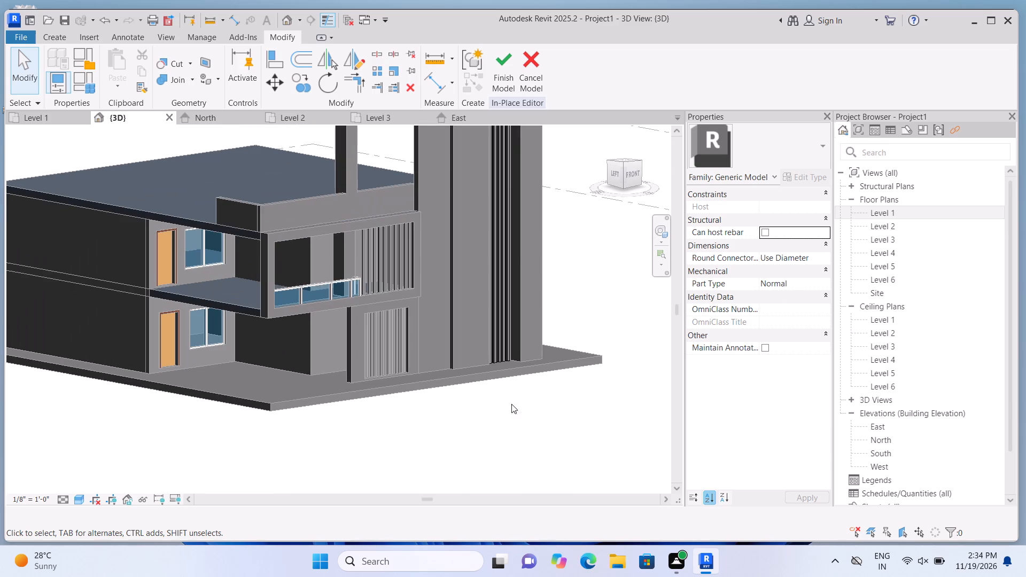
pyautogui.scroll(1, 517, 400)
pyautogui.scroll(-2, 522, 407)
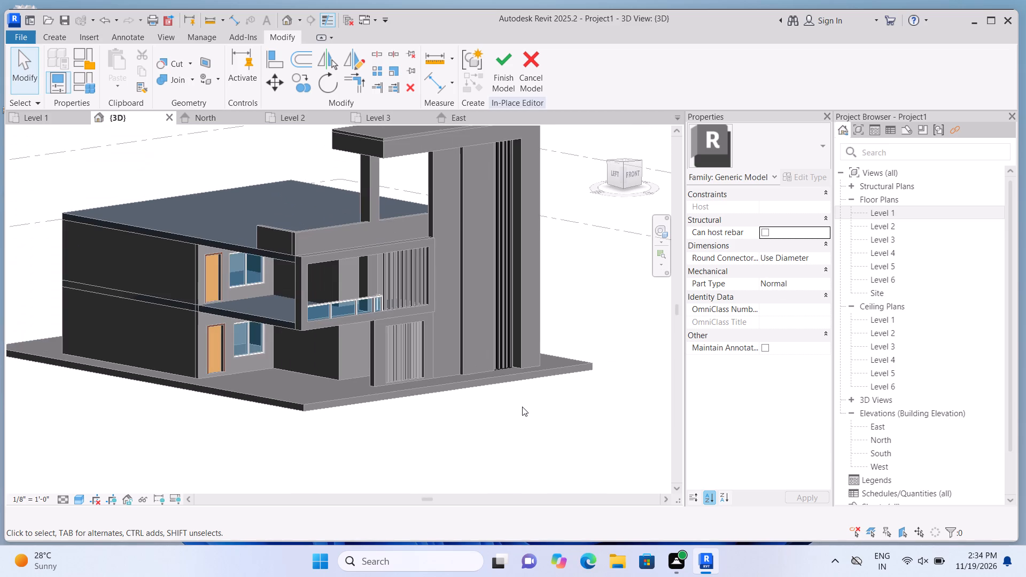
pyautogui.scroll(1, 528, 402)
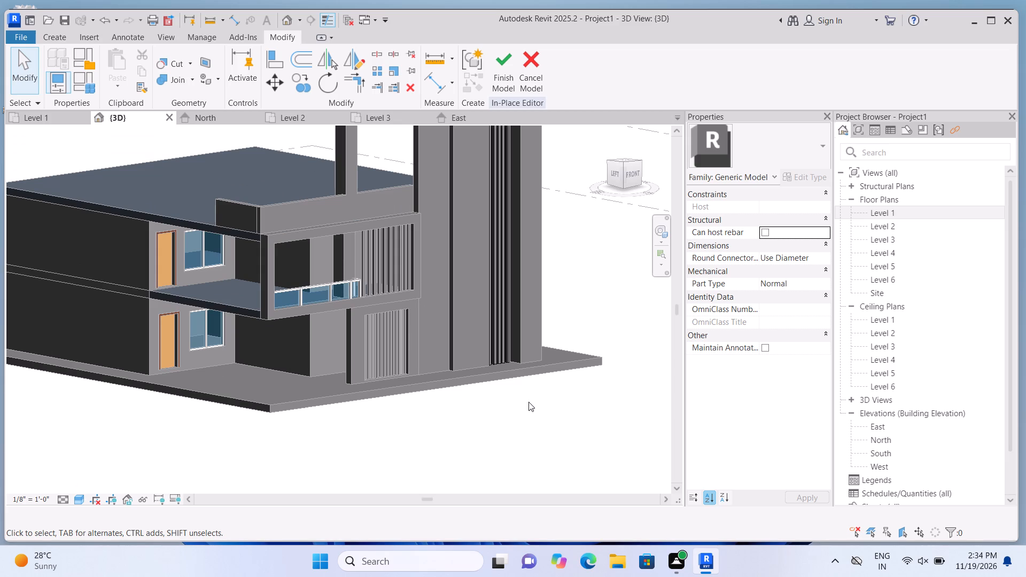
pyautogui.scroll(4, 559, 171)
pyautogui.scroll(-3, 535, 266)
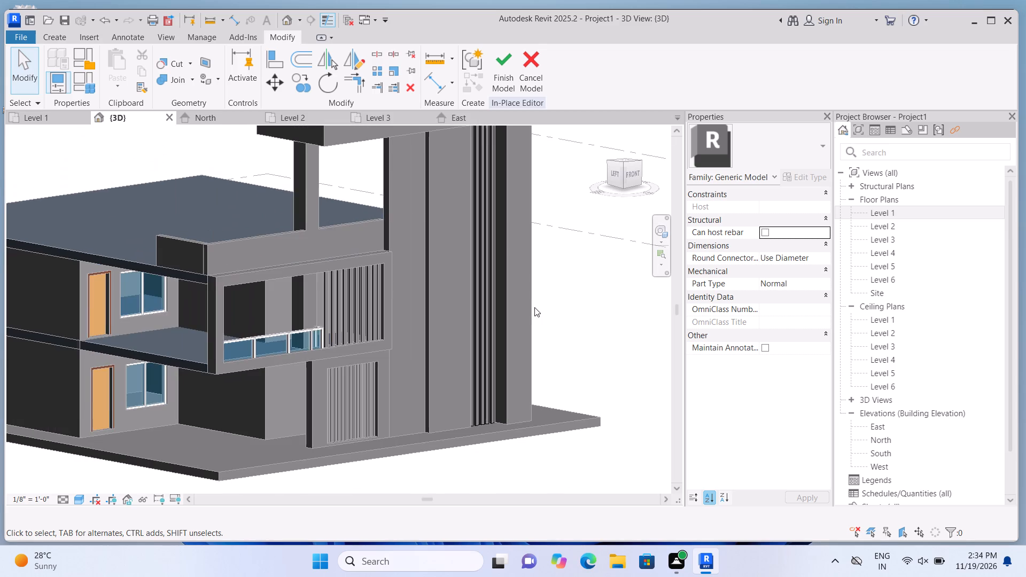
pyautogui.scroll(2, 532, 317)
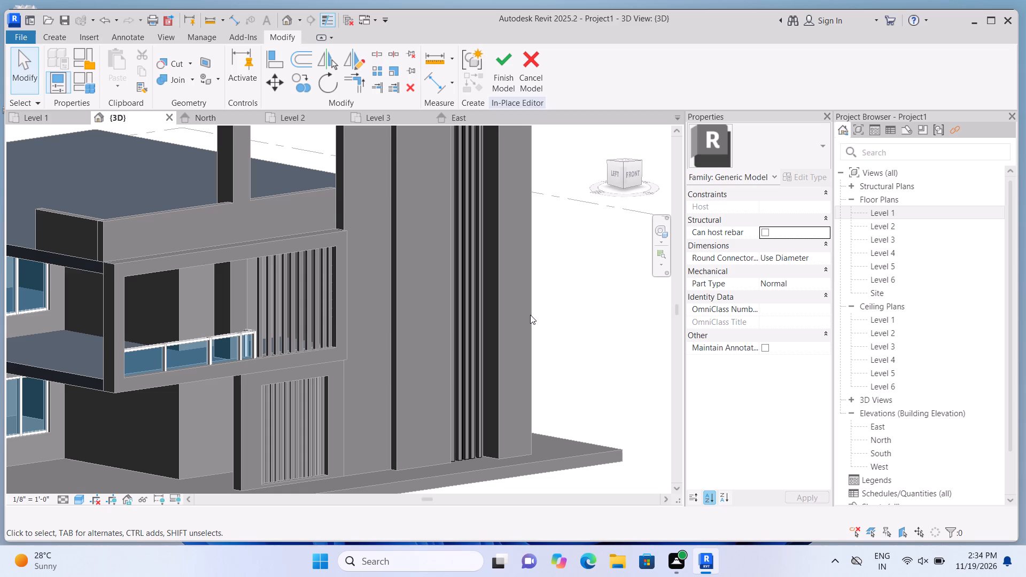
pyautogui.scroll(-4, 519, 322)
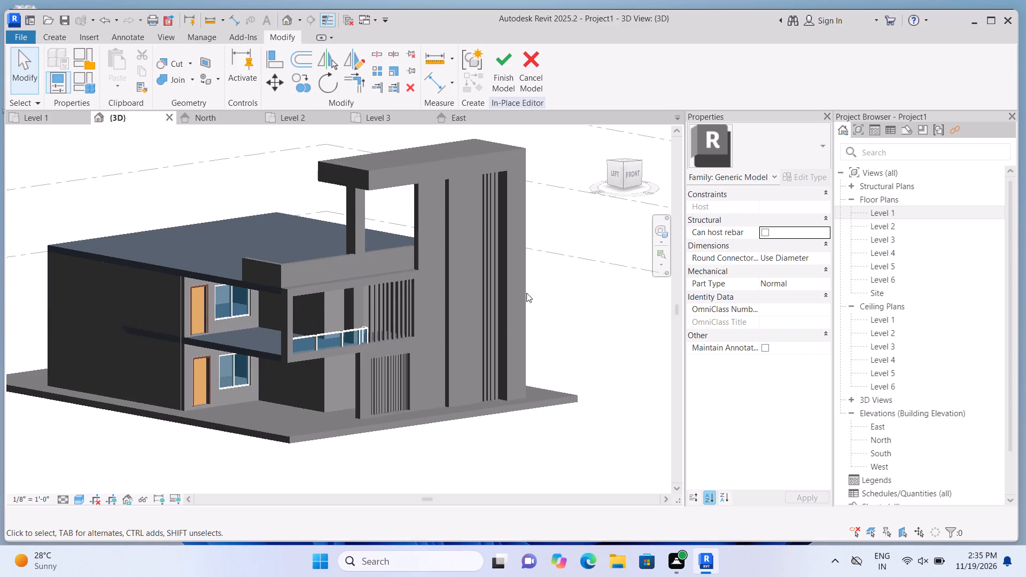
pyautogui.scroll(1, 444, 347)
pyautogui.scroll(-1, 437, 410)
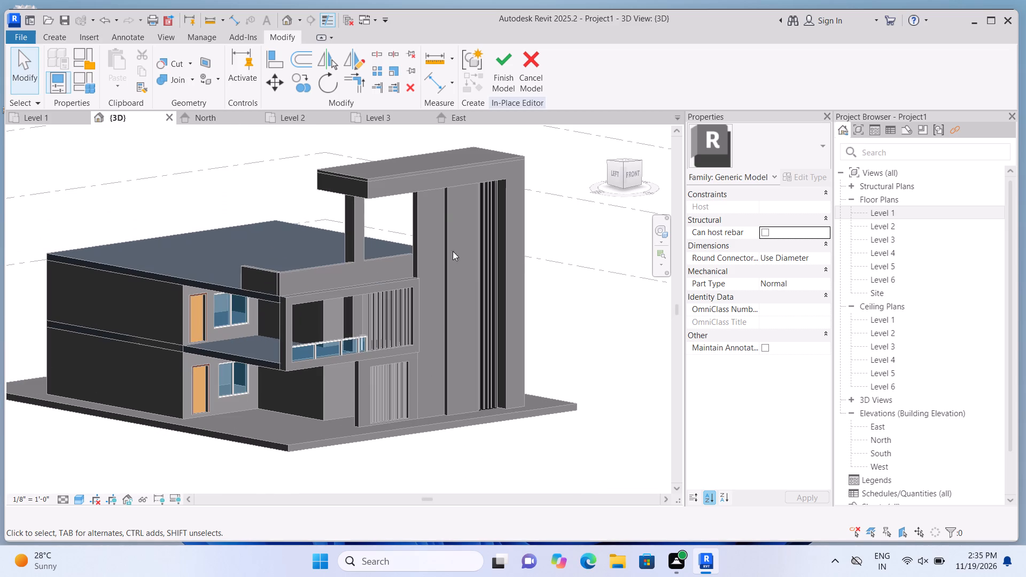
pyautogui.scroll(1, 400, 432)
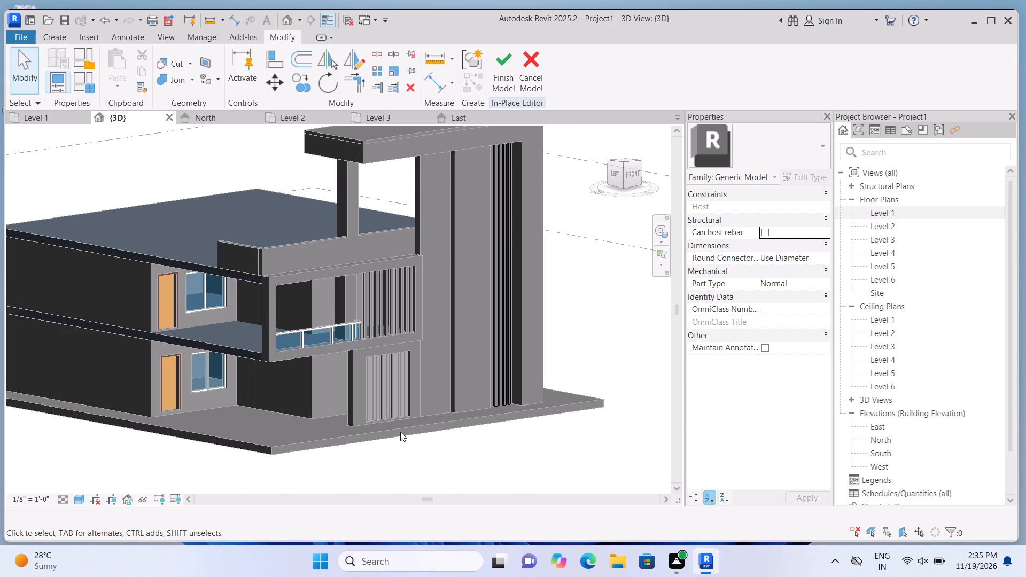
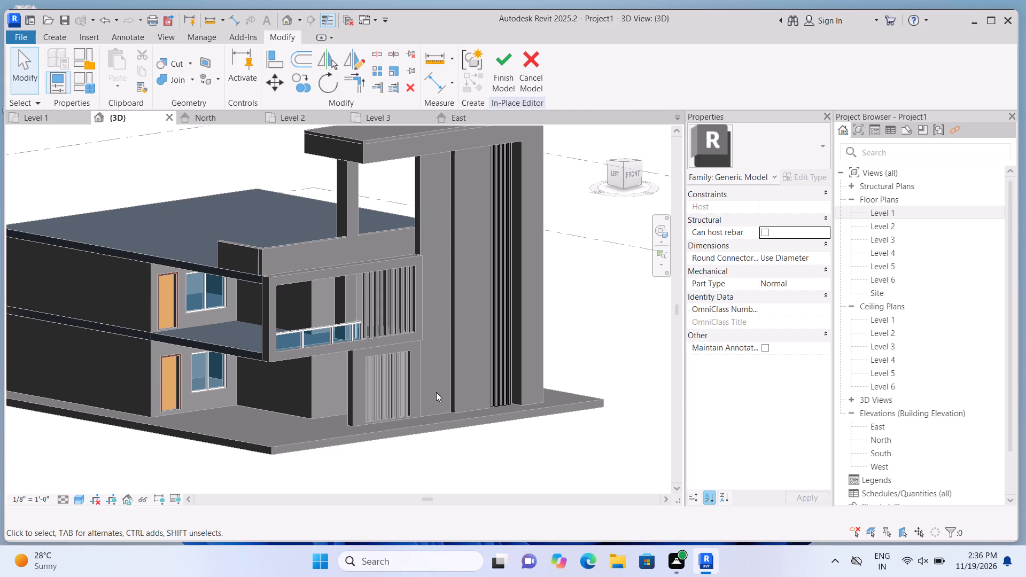
# Examine the front facade in 3D from the front-left, comparing the vertical strips, slatted openings and tall projecting panel.
pyautogui.scroll(3, 494, 275)
pyautogui.scroll(2, 441, 349)
pyautogui.scroll(-5, 413, 359)
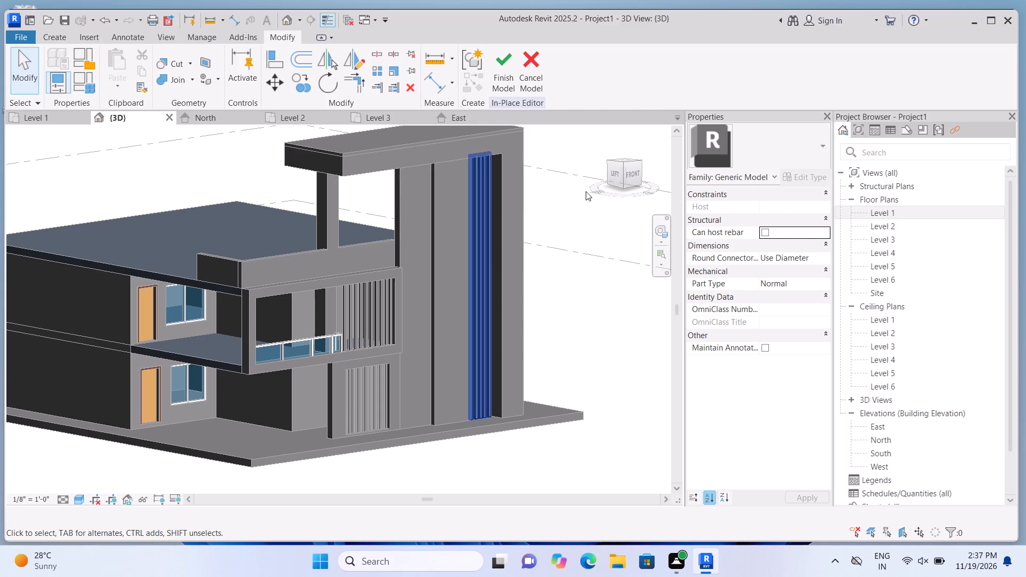
pyautogui.scroll(-2, 515, 229)
pyautogui.scroll(2, 395, 411)
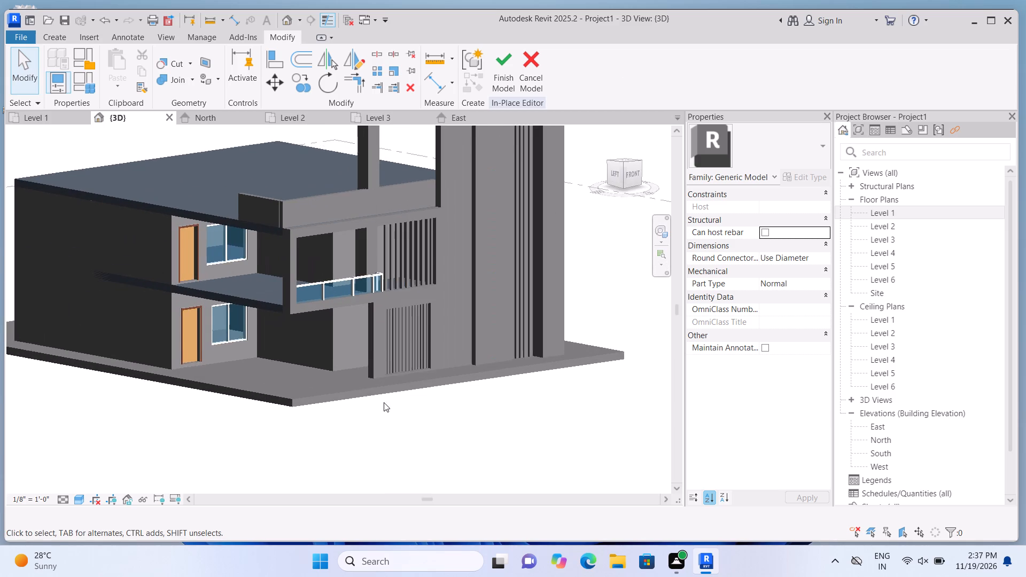
pyautogui.scroll(1, 384, 402)
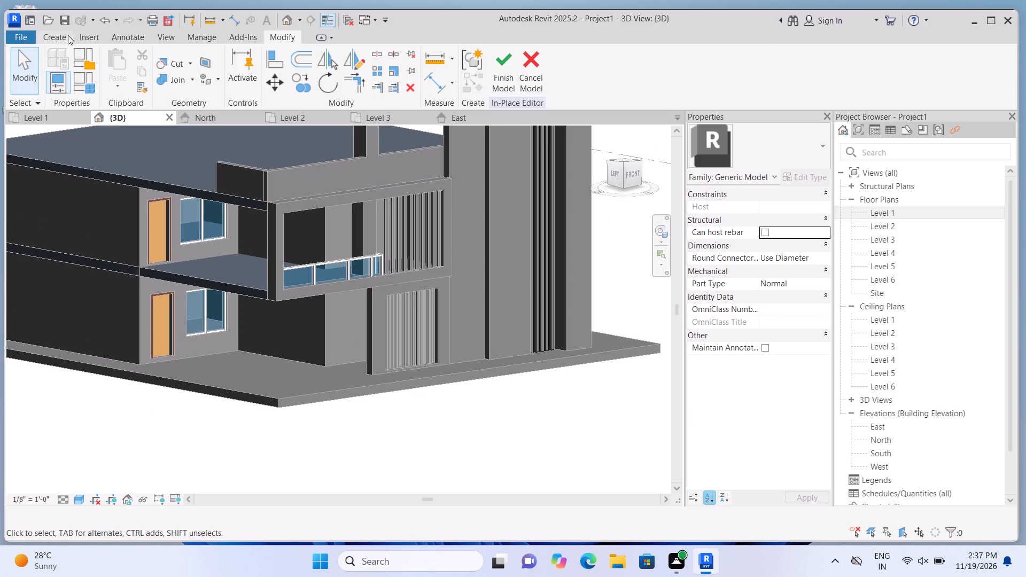
pyautogui.click(66, 35)
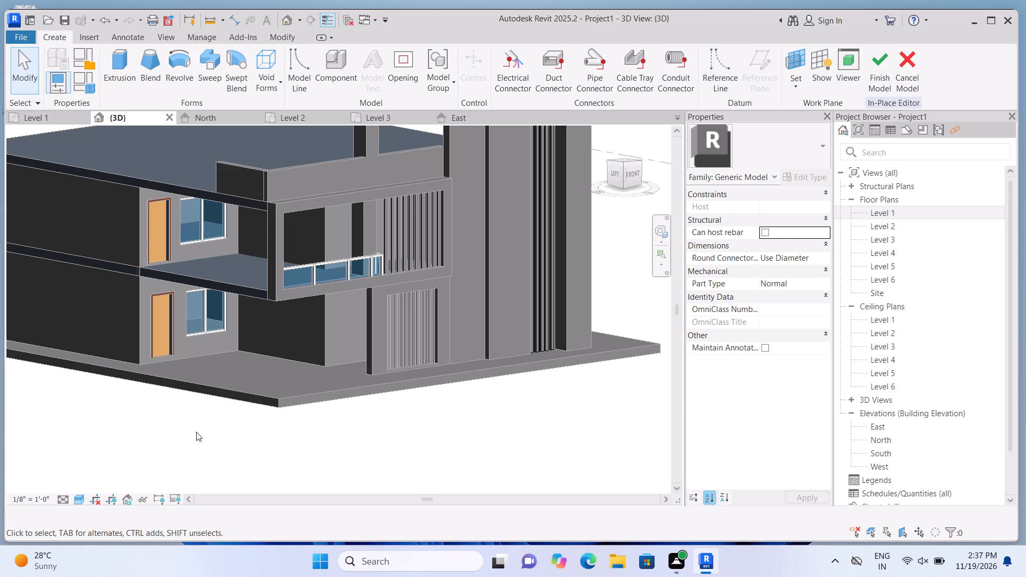
# Examine the whole building in 3D from the front-left, then the roof parapet above the balcony up close.
pyautogui.scroll(-6, 290, 374)
pyautogui.scroll(2, 353, 381)
pyautogui.scroll(2, 464, 327)
pyautogui.scroll(2, 425, 355)
pyautogui.scroll(-4, 424, 354)
pyautogui.scroll(2, 348, 422)
pyautogui.scroll(-1, 348, 422)
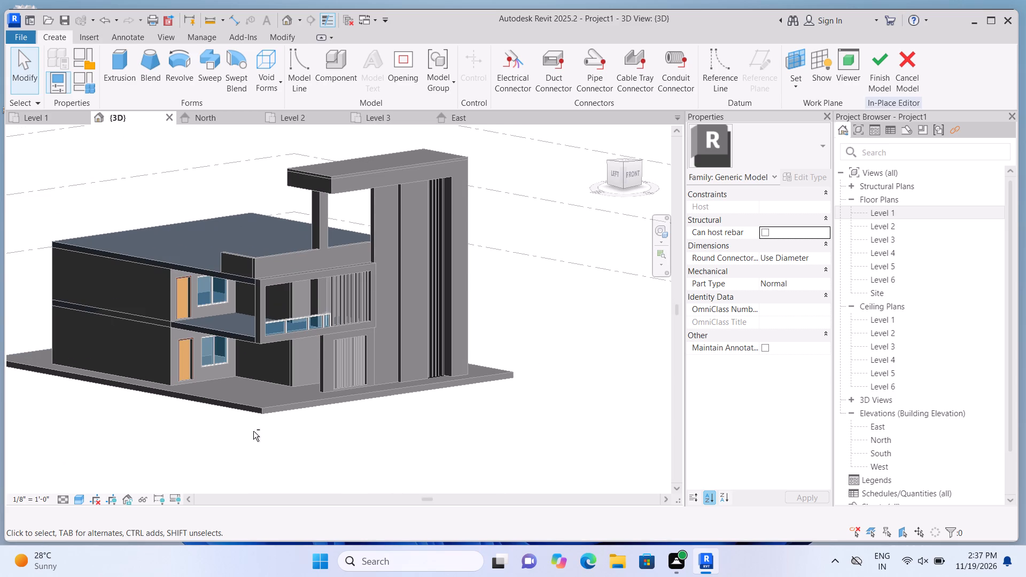
pyautogui.keyDown('shift'); pyautogui.scroll(1, 273, 388); pyautogui.keyUp('shift')
pyautogui.scroll(1, 298, 427)
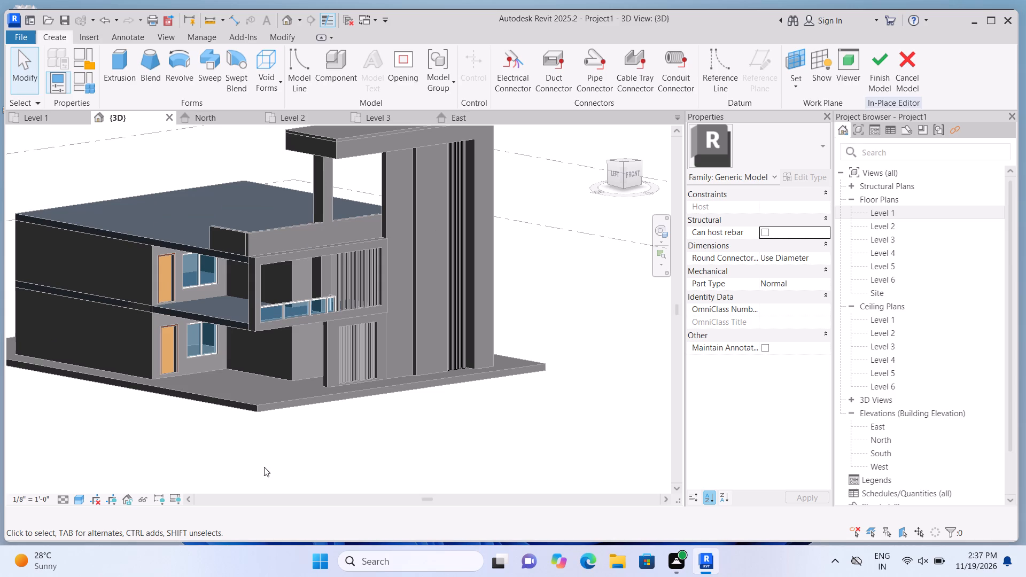
pyautogui.scroll(3, 239, 268)
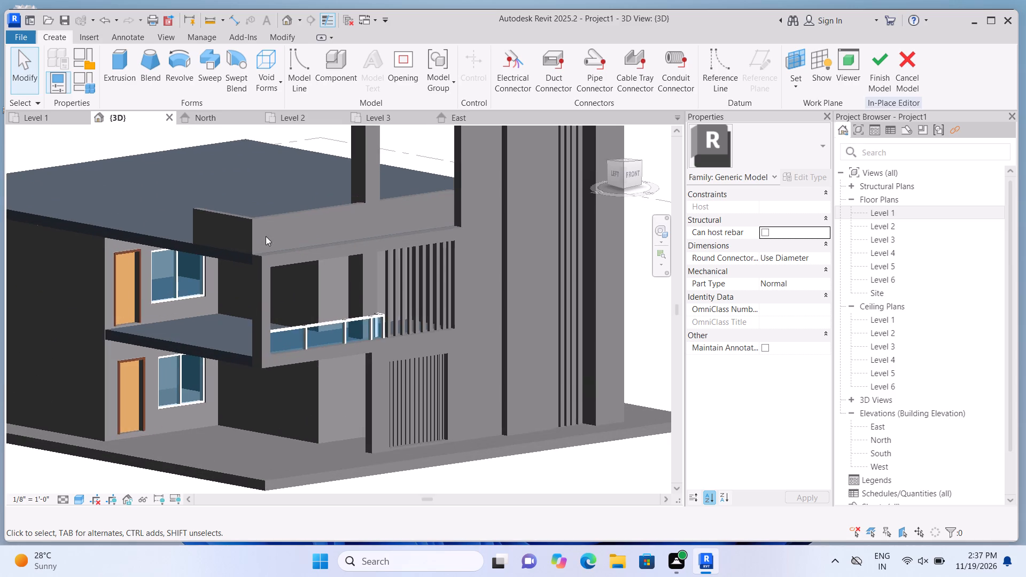
pyautogui.scroll(-2, 268, 237)
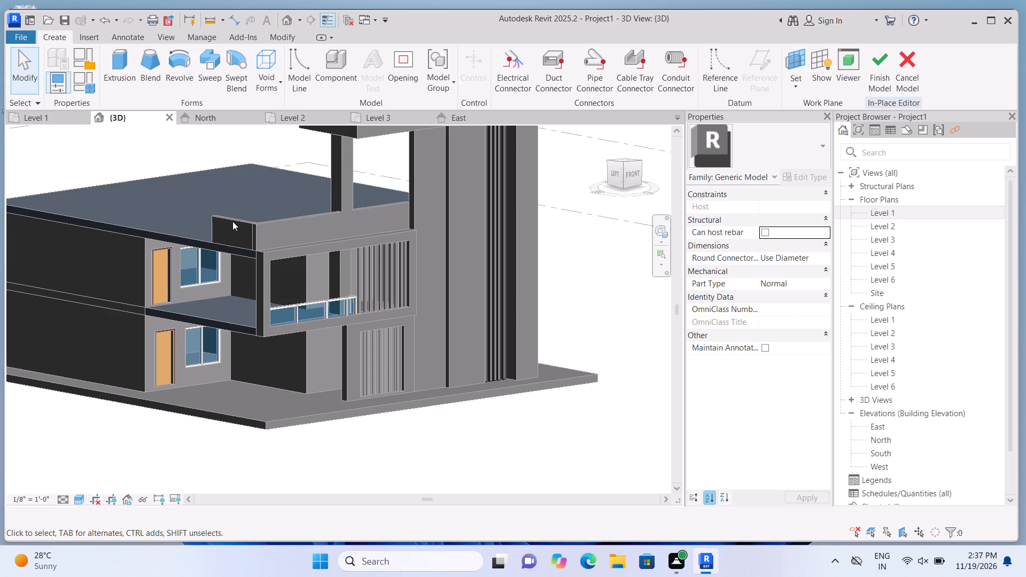
pyautogui.scroll(2, 232, 219)
pyautogui.scroll(-3, 231, 241)
pyautogui.scroll(3, 187, 239)
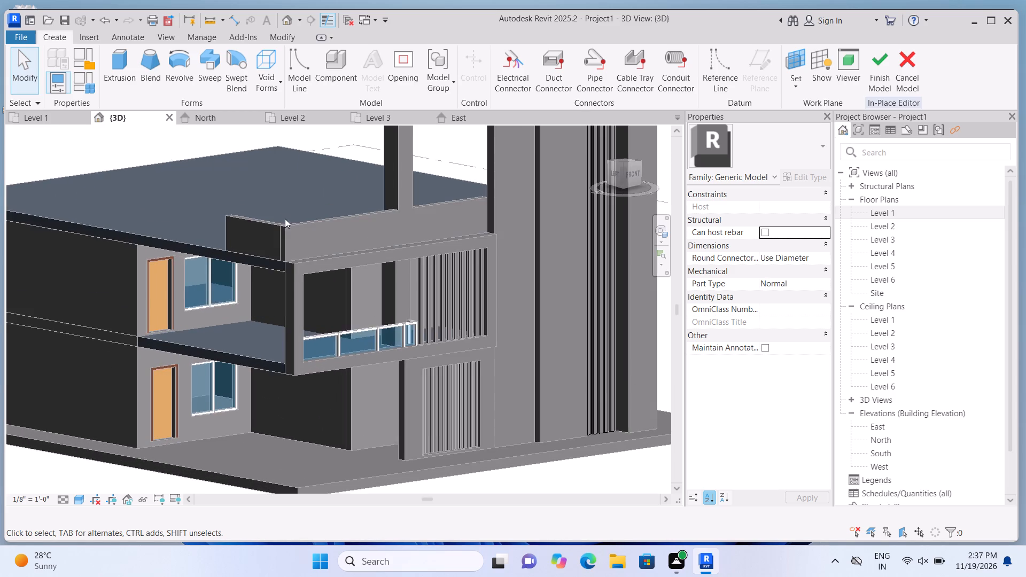
pyautogui.scroll(1, 297, 213)
# Finish the in-place model.
pyautogui.click(877, 78)
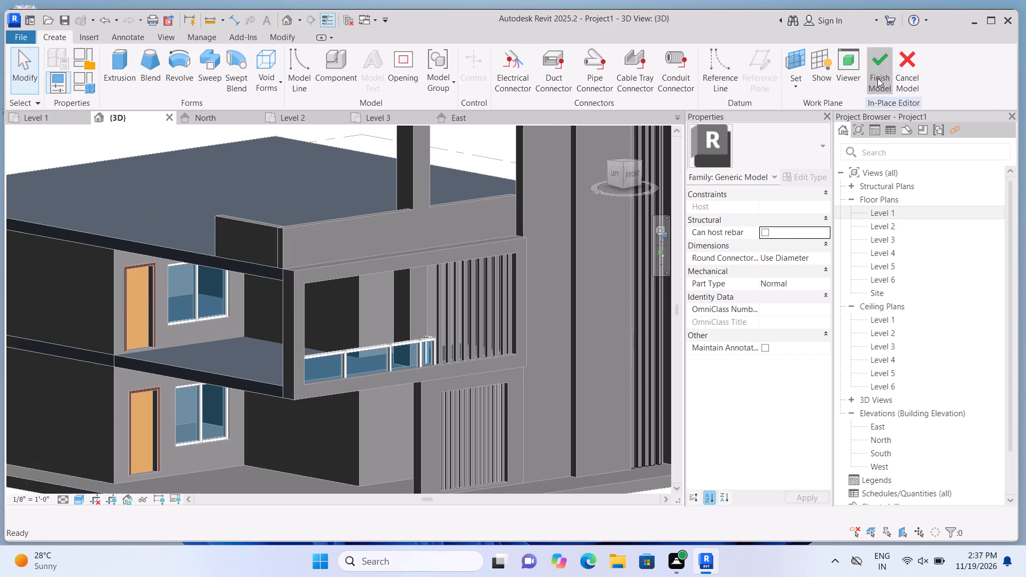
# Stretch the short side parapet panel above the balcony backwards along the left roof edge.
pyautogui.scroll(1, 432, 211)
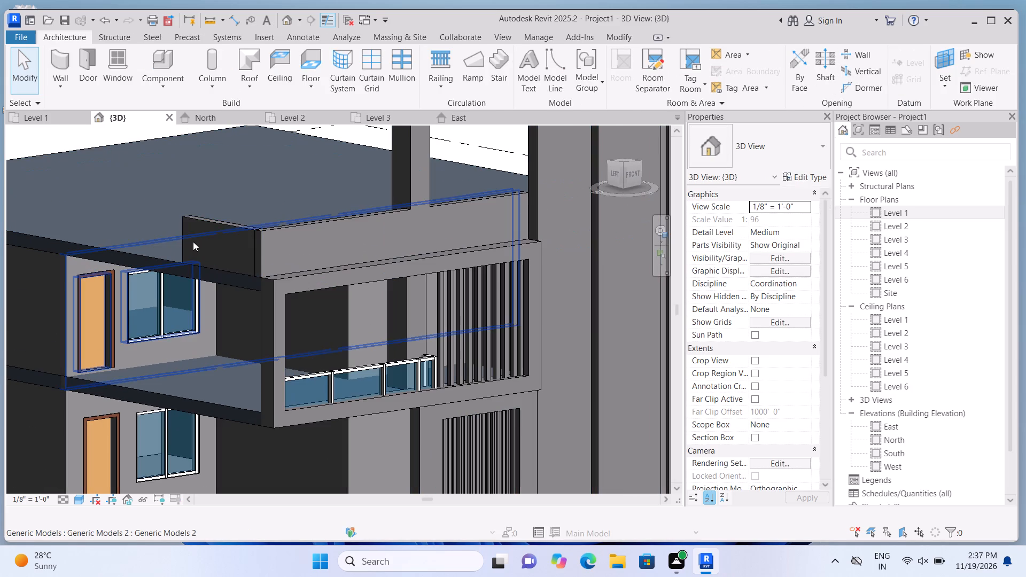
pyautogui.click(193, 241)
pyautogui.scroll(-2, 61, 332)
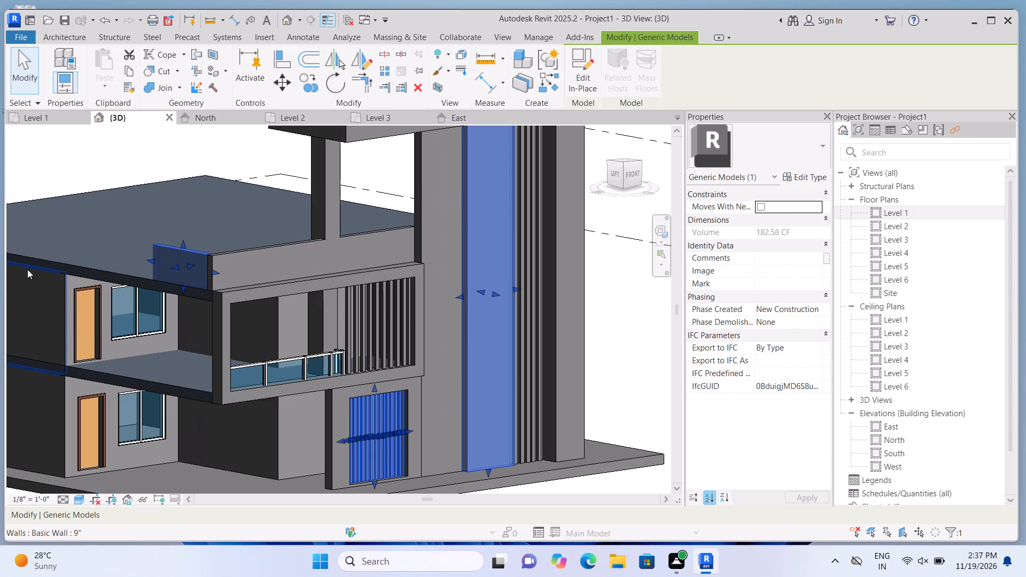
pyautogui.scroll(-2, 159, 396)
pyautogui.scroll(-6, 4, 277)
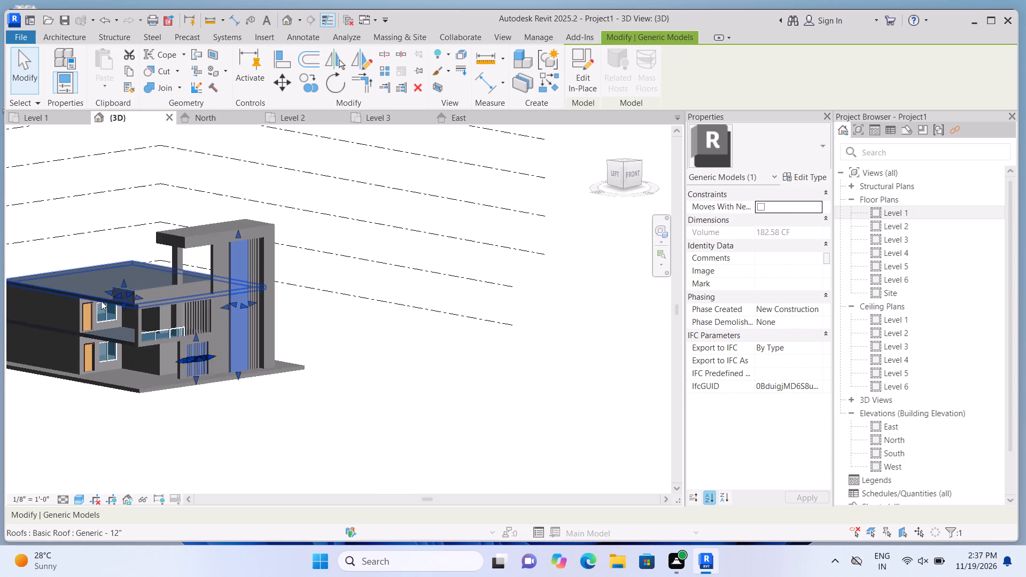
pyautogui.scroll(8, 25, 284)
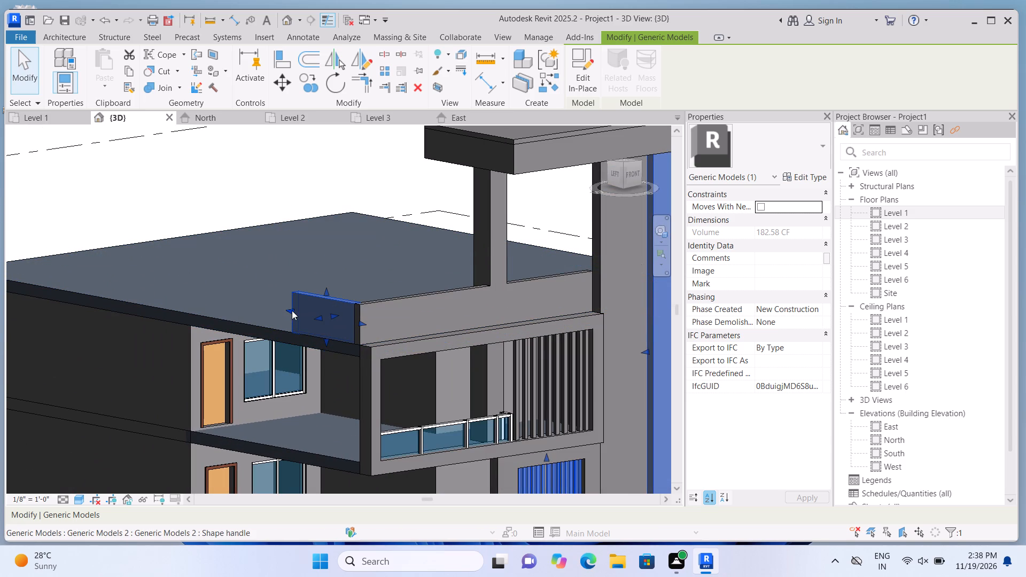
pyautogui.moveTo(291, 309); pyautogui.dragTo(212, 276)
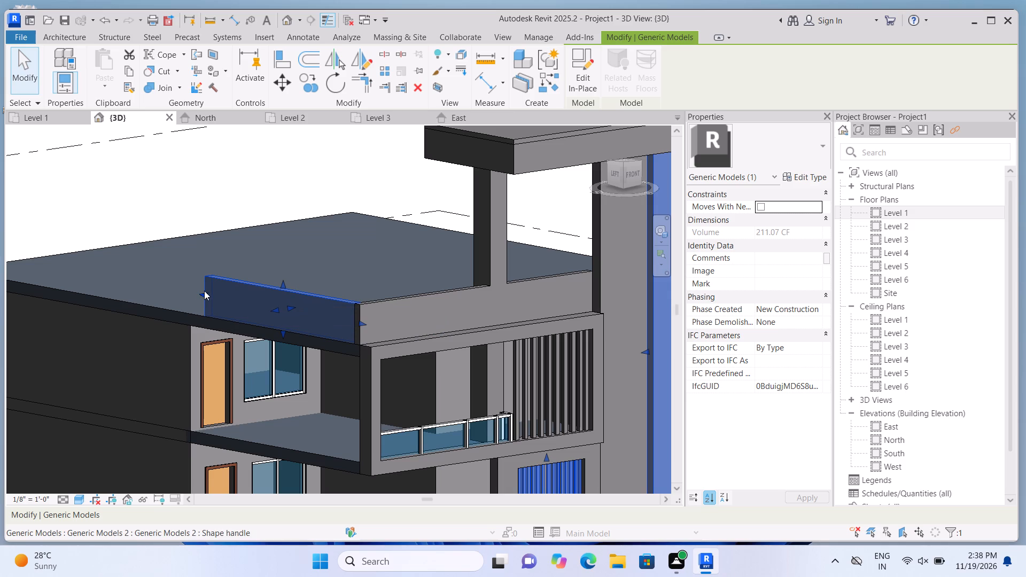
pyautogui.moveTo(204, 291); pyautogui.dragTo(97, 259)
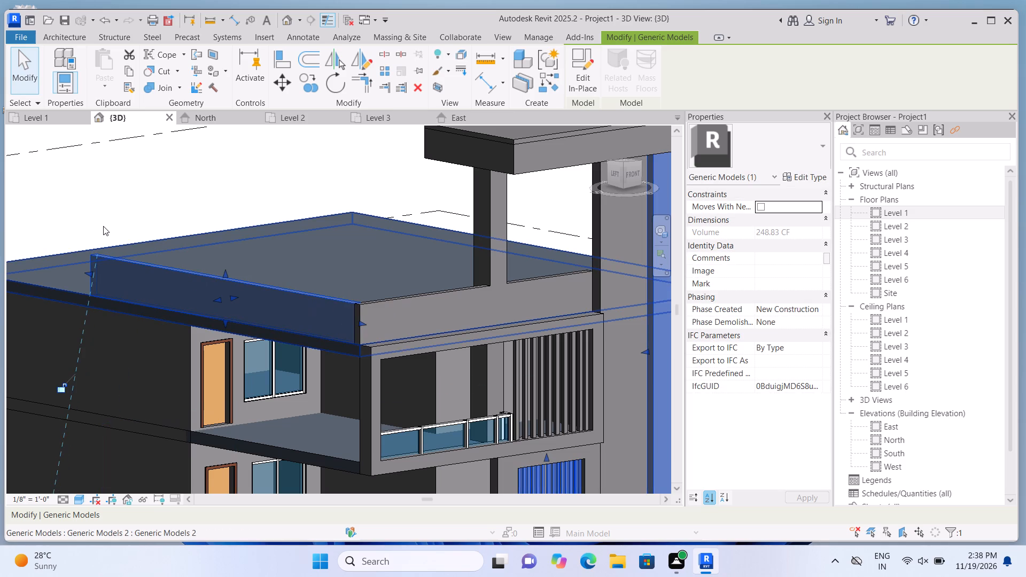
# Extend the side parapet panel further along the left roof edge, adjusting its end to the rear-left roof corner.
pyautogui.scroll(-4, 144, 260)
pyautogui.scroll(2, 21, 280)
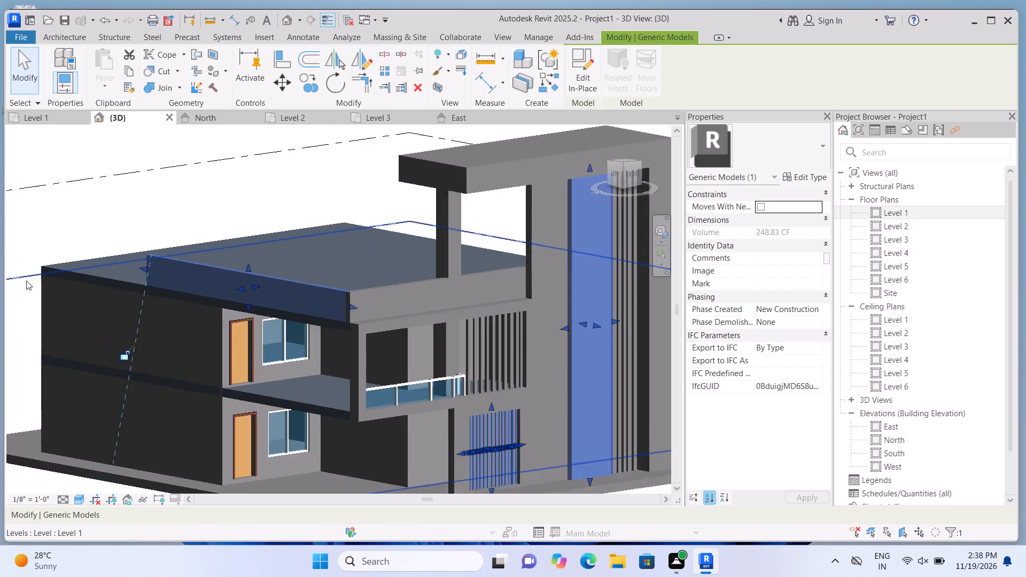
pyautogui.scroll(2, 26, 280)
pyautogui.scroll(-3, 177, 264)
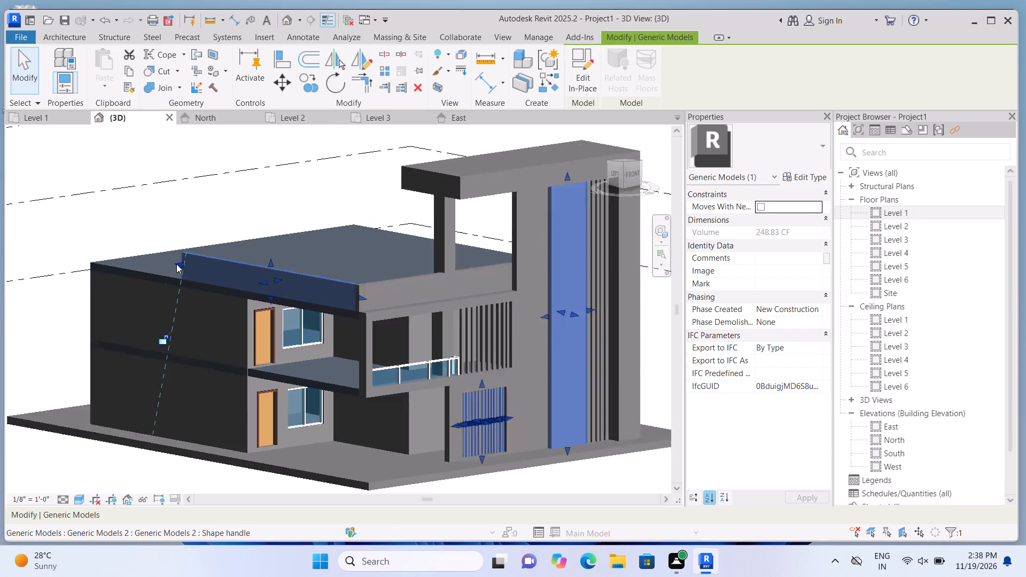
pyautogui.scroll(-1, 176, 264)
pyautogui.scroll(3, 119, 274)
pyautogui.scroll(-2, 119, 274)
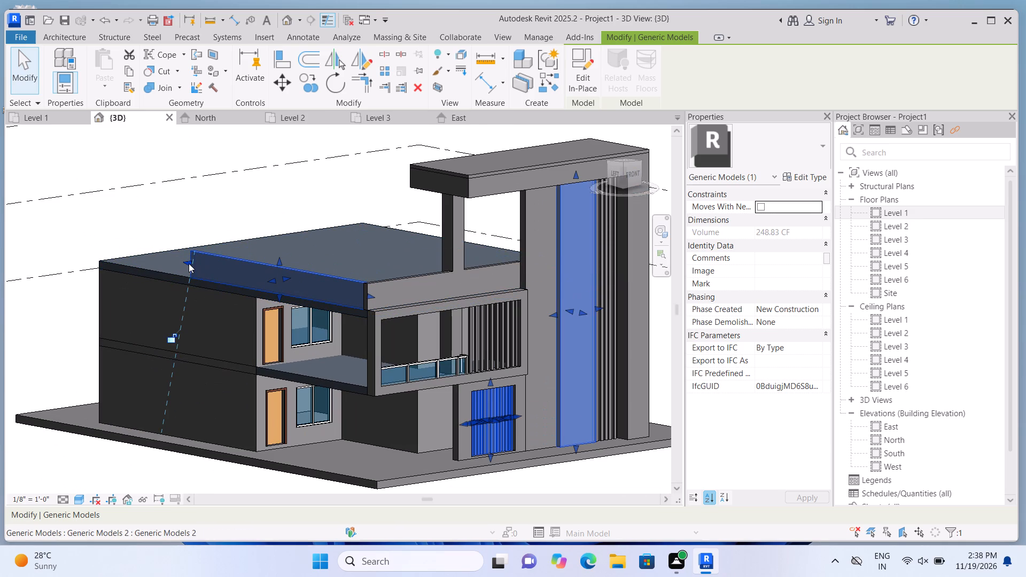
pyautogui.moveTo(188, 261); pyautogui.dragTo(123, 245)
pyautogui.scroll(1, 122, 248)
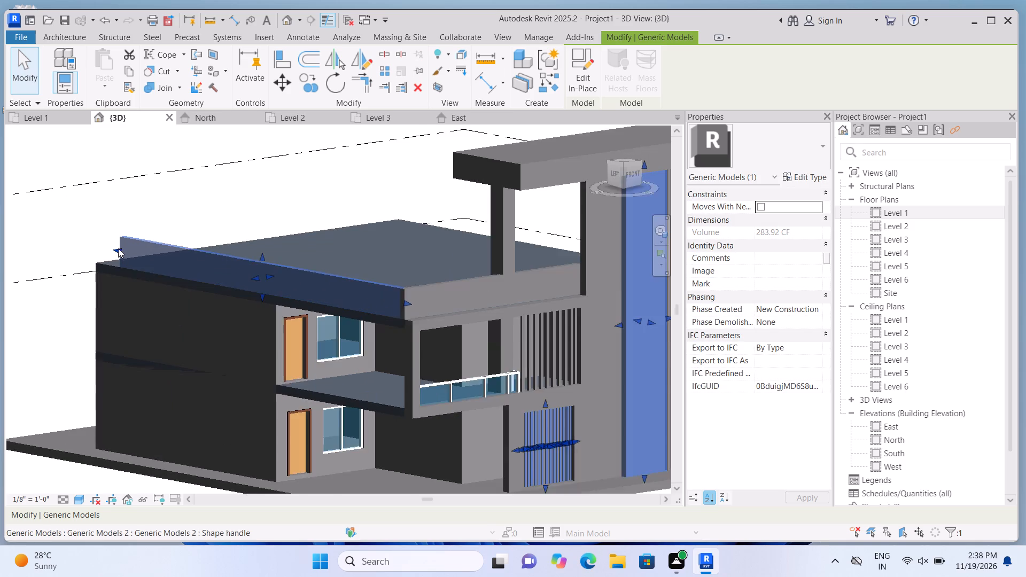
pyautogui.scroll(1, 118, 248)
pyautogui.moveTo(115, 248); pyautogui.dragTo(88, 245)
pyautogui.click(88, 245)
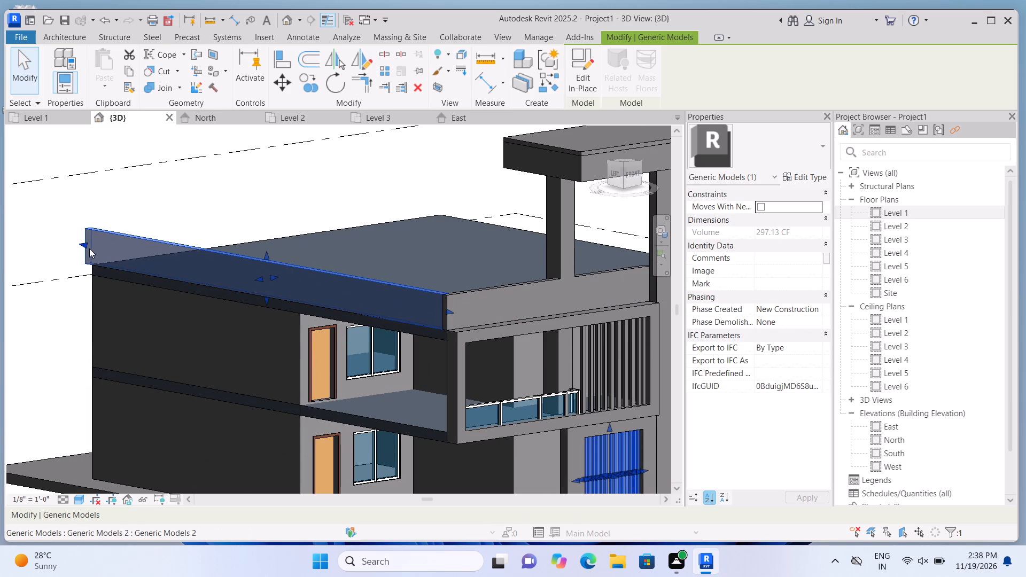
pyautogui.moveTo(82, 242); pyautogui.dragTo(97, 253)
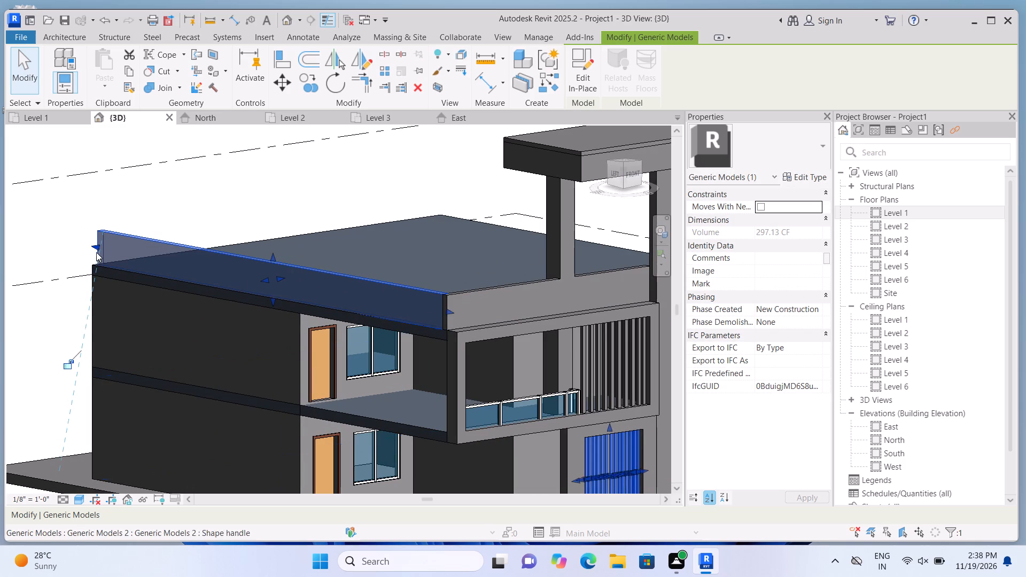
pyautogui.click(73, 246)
# Delete the in-place generic model that combines the side parapet, the tall projecting panel and the ground-floor grooved panel.
pyautogui.scroll(-4, 77, 243)
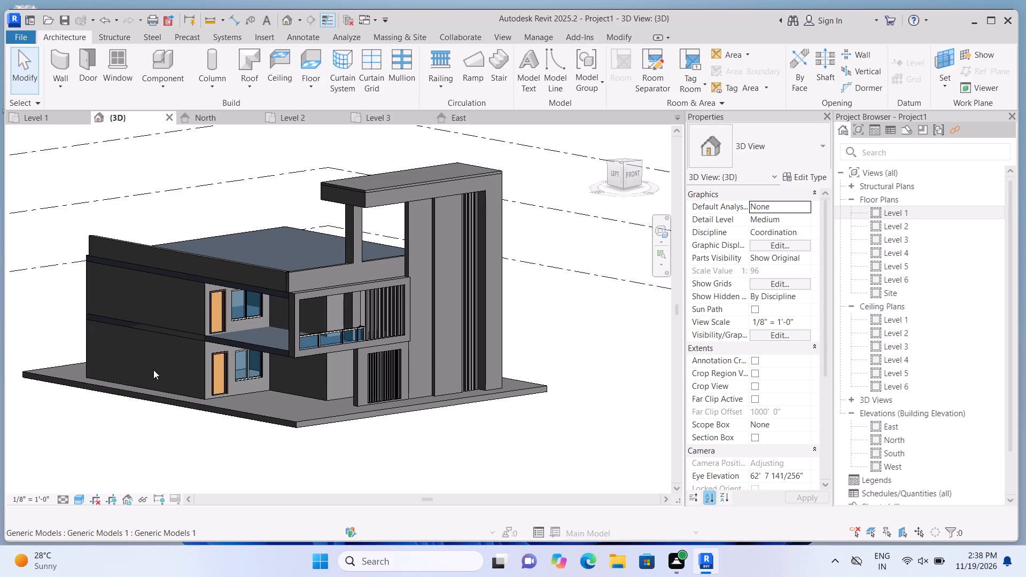
pyautogui.scroll(2, 192, 298)
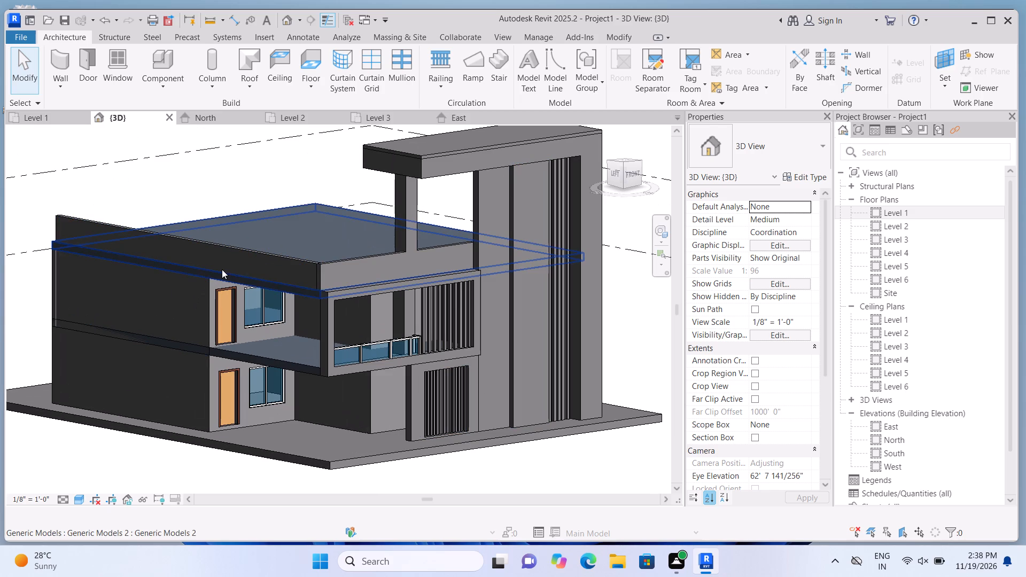
pyautogui.click(240, 266)
pyautogui.press('Delete')
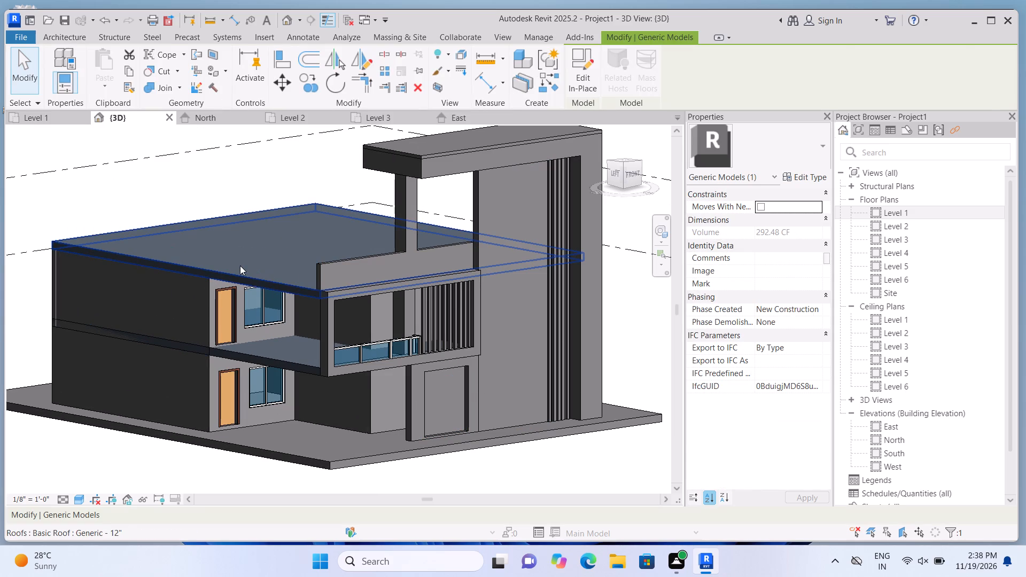
# Start a new in-place component in the Generic Models category and accept its name.
pyautogui.scroll(-2, 245, 268)
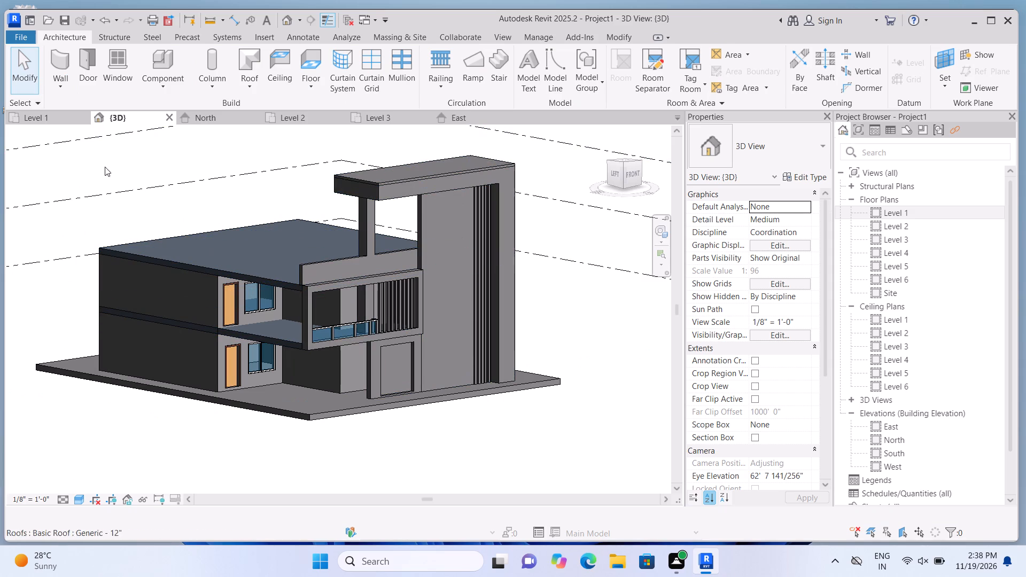
pyautogui.click(167, 85)
pyautogui.click(190, 143)
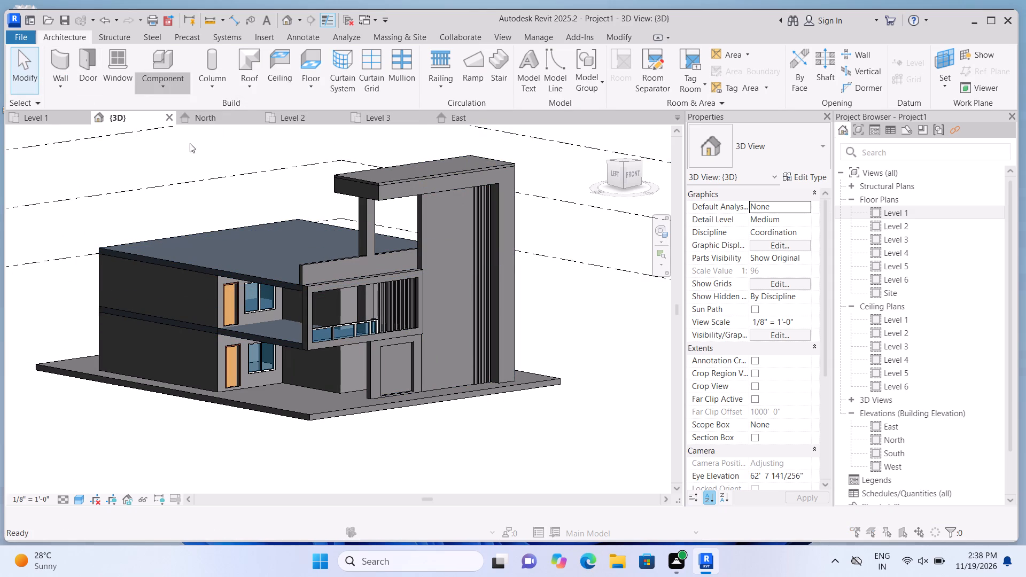
pyautogui.scroll(-7, 571, 264)
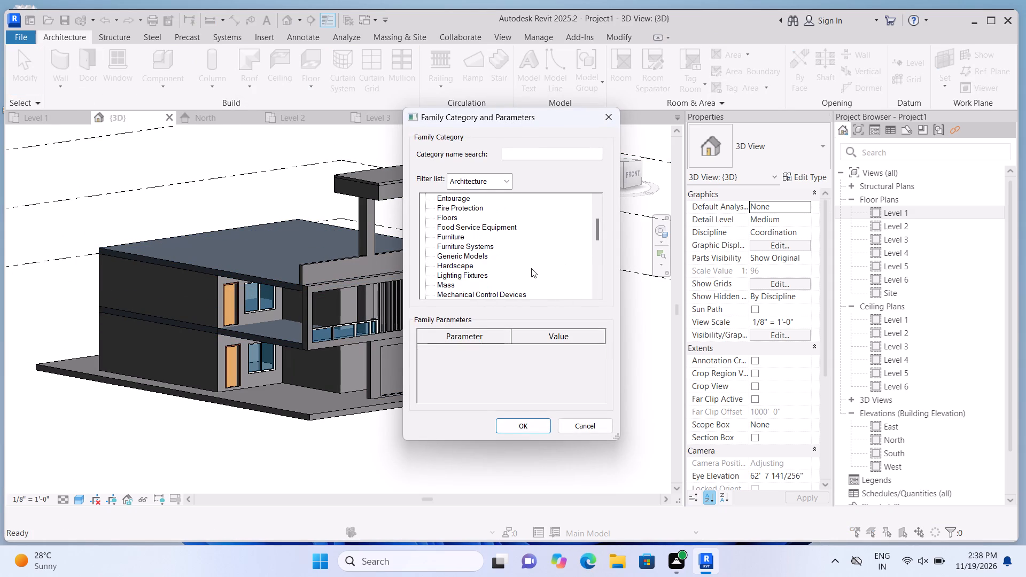
pyautogui.scroll(-2, 531, 268)
pyautogui.click(481, 237)
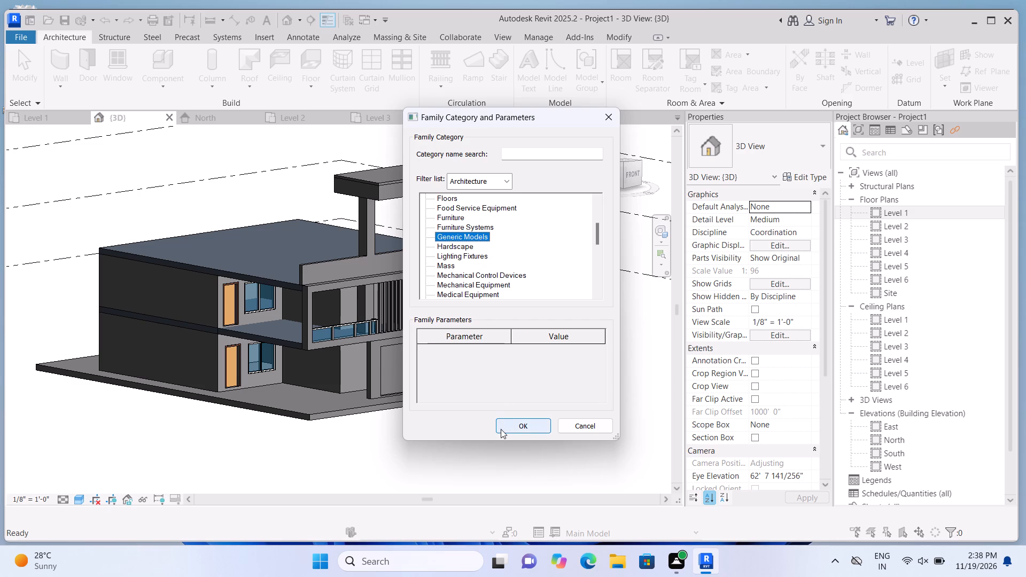
pyautogui.click(502, 429)
pyautogui.click(530, 299)
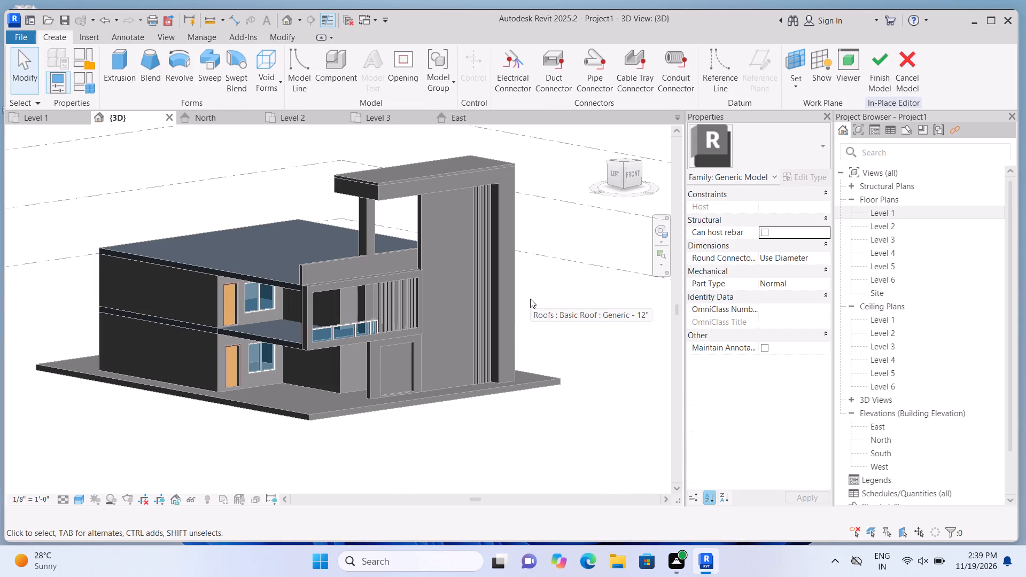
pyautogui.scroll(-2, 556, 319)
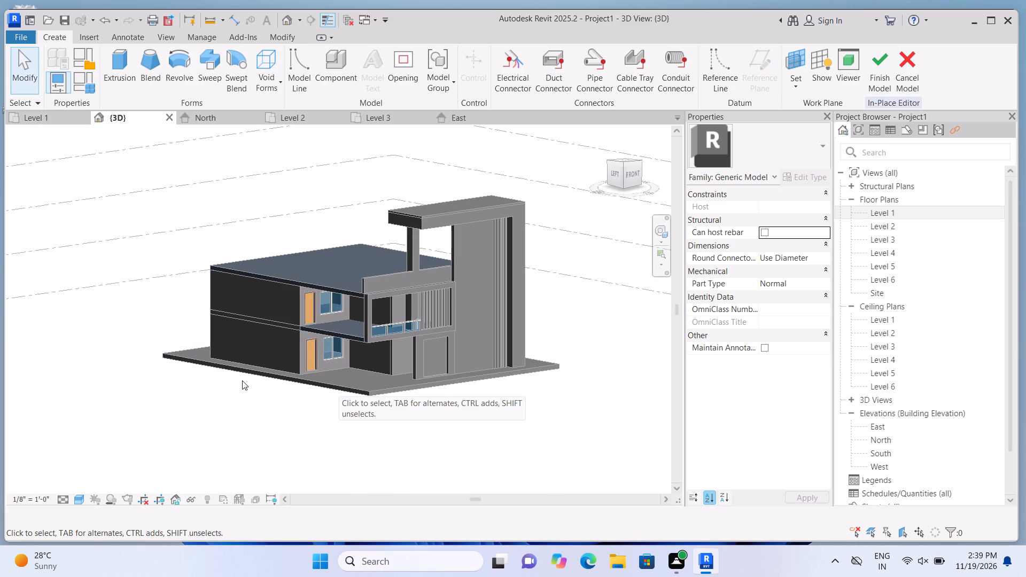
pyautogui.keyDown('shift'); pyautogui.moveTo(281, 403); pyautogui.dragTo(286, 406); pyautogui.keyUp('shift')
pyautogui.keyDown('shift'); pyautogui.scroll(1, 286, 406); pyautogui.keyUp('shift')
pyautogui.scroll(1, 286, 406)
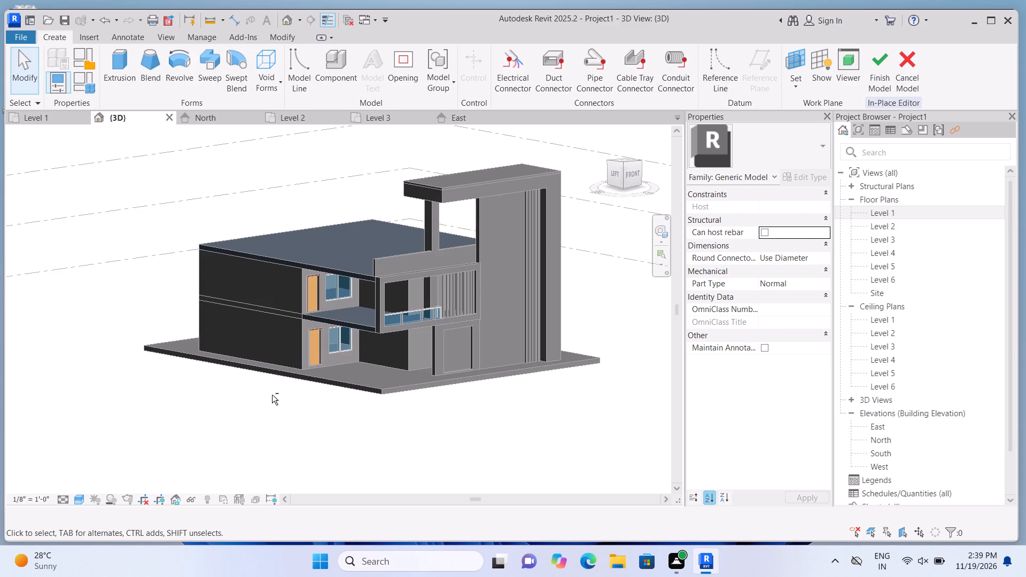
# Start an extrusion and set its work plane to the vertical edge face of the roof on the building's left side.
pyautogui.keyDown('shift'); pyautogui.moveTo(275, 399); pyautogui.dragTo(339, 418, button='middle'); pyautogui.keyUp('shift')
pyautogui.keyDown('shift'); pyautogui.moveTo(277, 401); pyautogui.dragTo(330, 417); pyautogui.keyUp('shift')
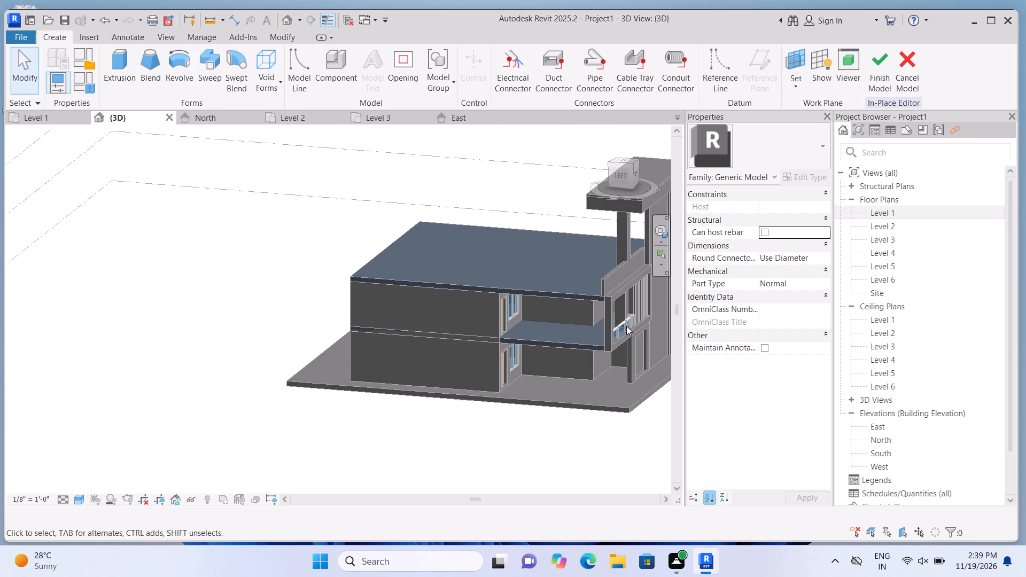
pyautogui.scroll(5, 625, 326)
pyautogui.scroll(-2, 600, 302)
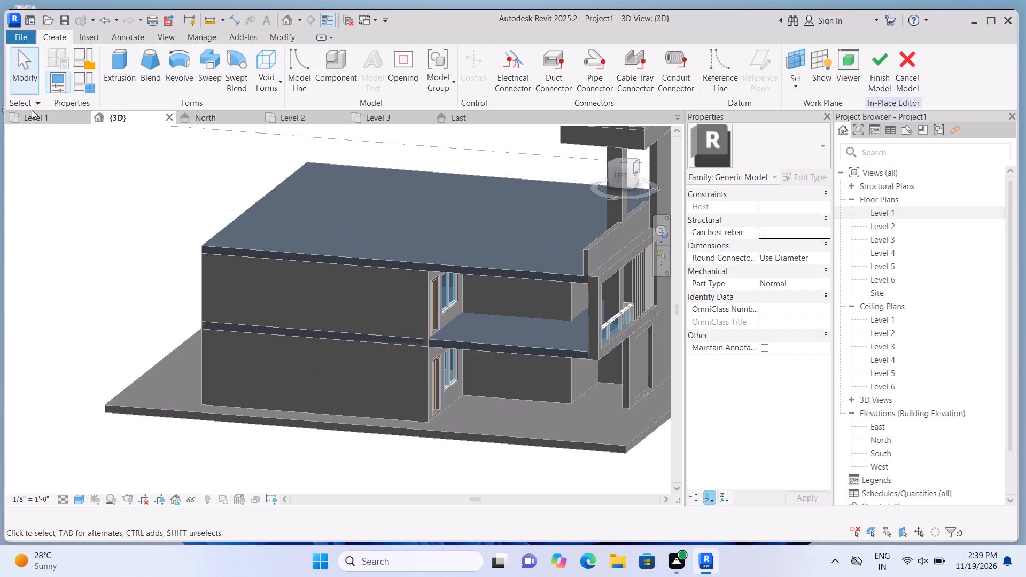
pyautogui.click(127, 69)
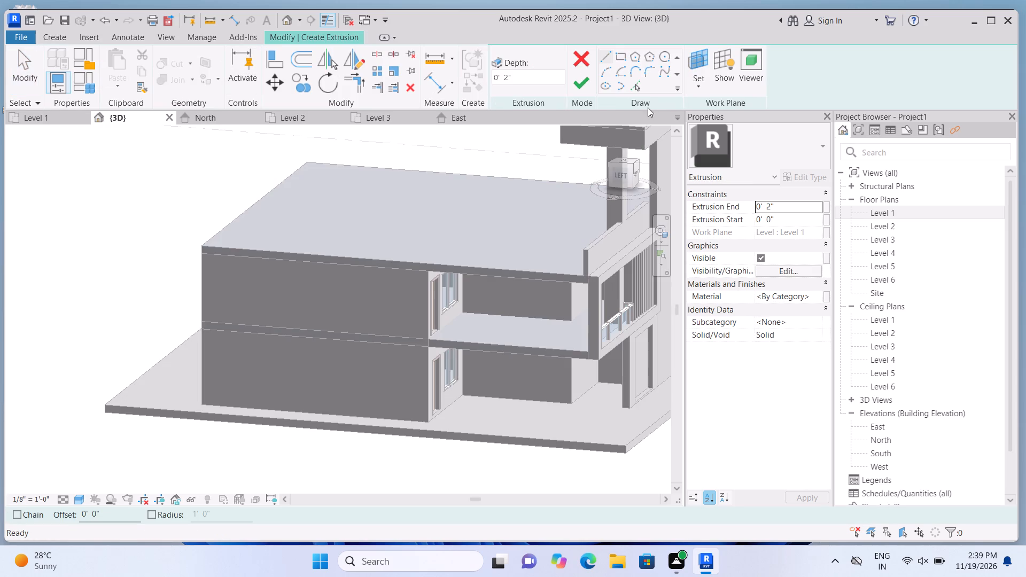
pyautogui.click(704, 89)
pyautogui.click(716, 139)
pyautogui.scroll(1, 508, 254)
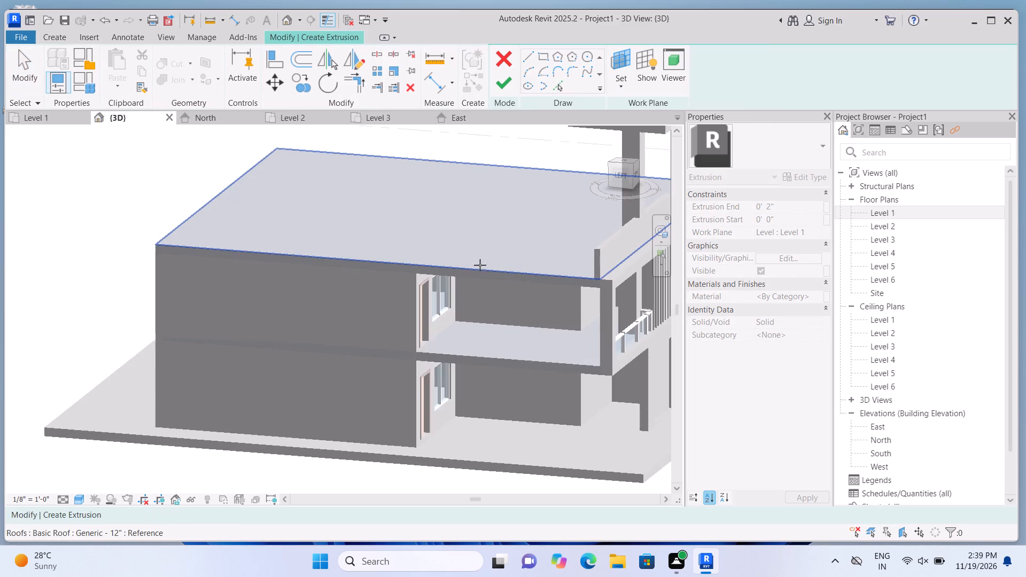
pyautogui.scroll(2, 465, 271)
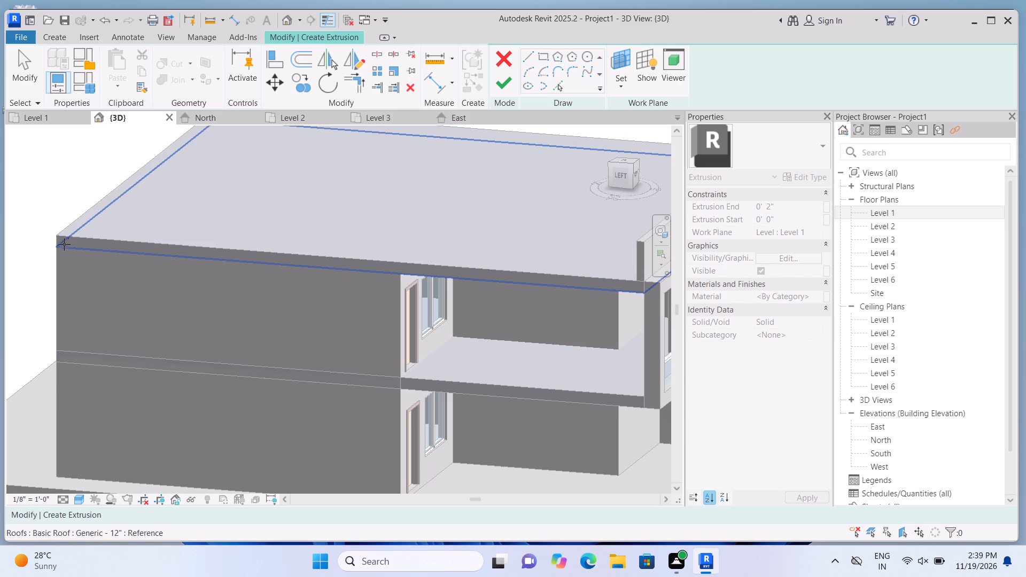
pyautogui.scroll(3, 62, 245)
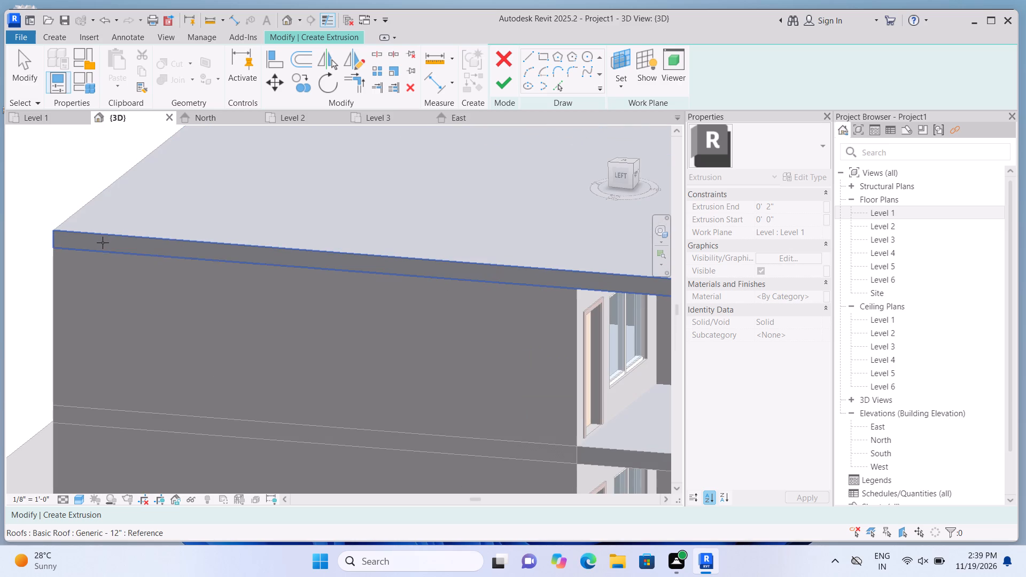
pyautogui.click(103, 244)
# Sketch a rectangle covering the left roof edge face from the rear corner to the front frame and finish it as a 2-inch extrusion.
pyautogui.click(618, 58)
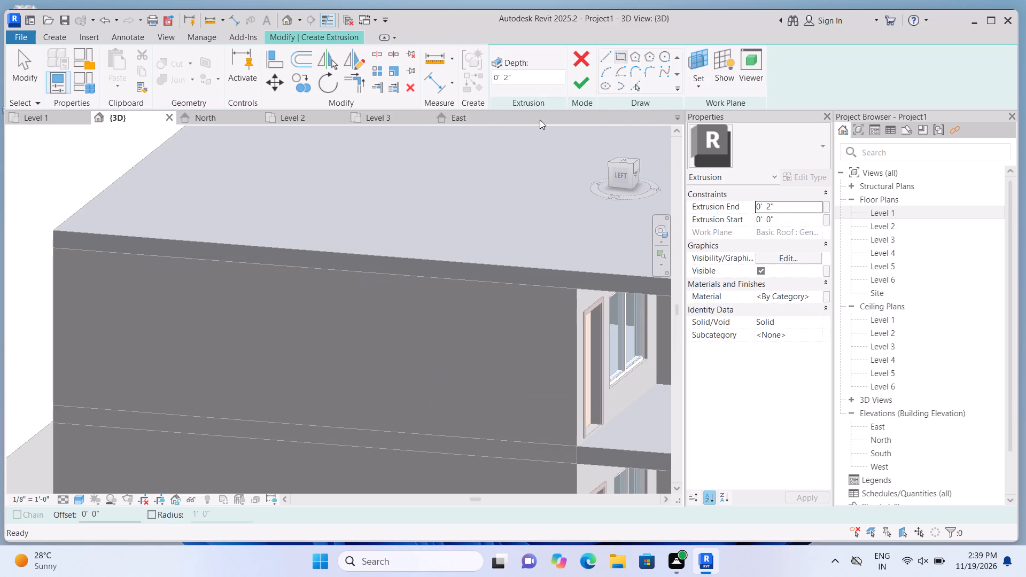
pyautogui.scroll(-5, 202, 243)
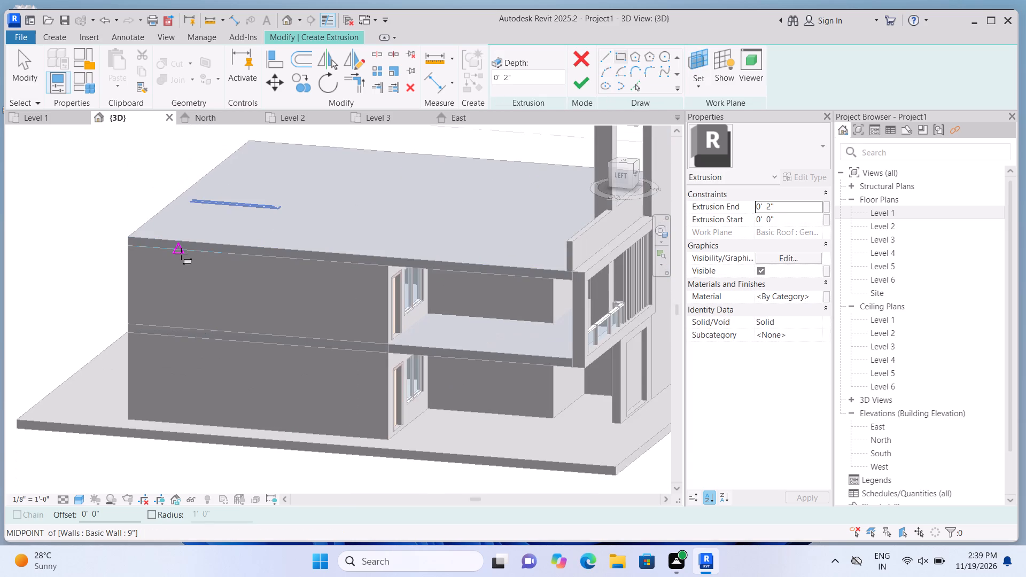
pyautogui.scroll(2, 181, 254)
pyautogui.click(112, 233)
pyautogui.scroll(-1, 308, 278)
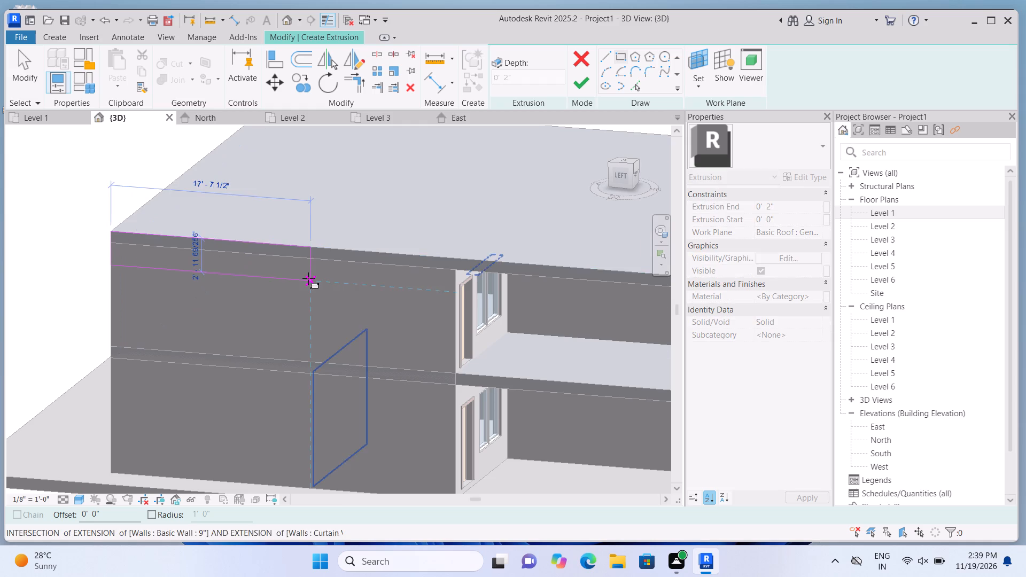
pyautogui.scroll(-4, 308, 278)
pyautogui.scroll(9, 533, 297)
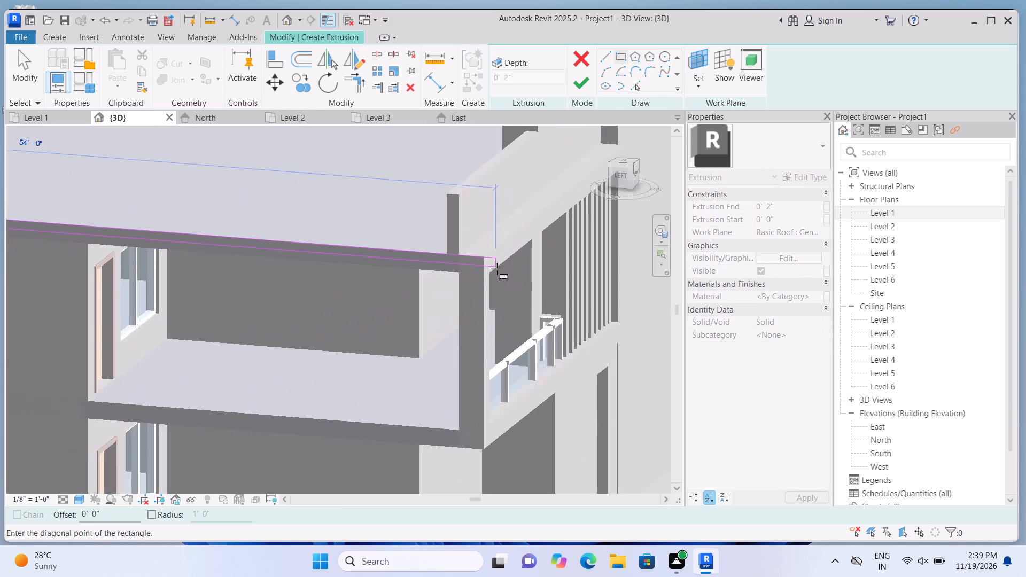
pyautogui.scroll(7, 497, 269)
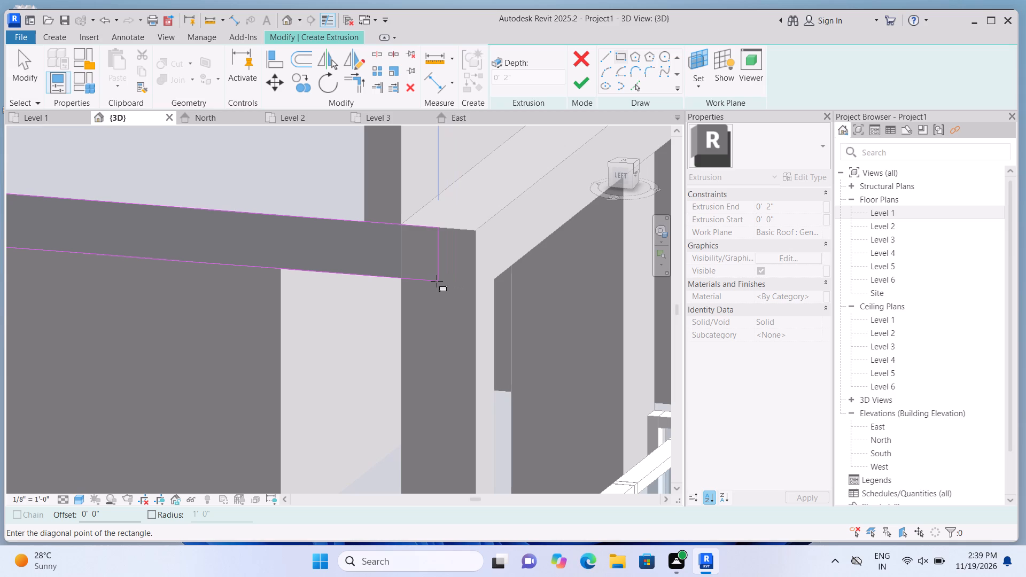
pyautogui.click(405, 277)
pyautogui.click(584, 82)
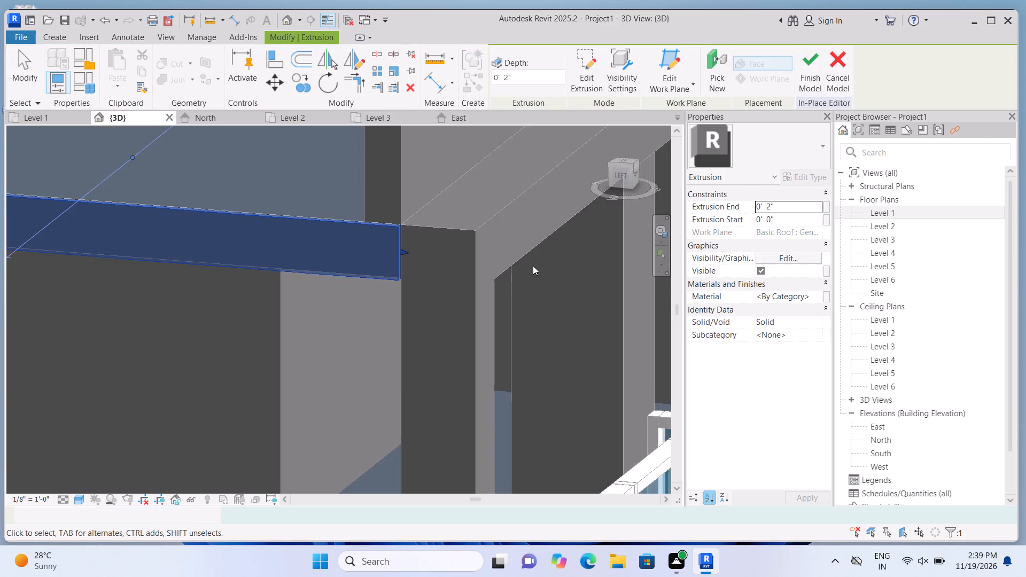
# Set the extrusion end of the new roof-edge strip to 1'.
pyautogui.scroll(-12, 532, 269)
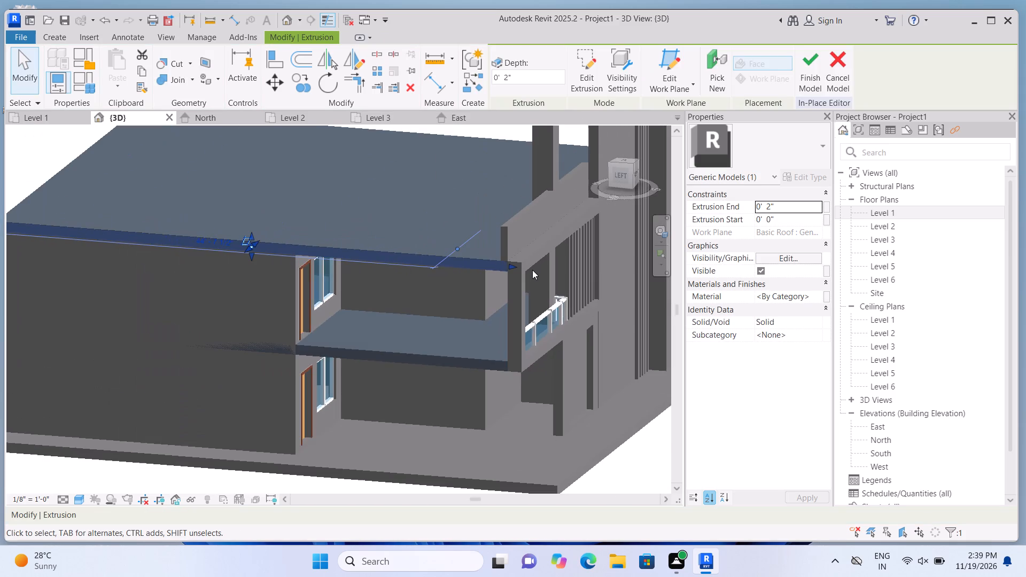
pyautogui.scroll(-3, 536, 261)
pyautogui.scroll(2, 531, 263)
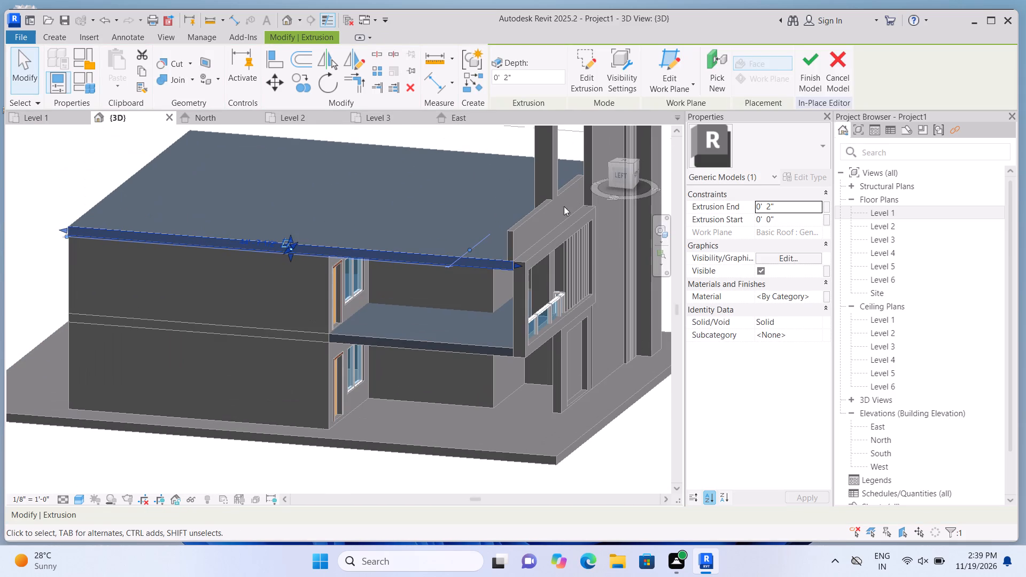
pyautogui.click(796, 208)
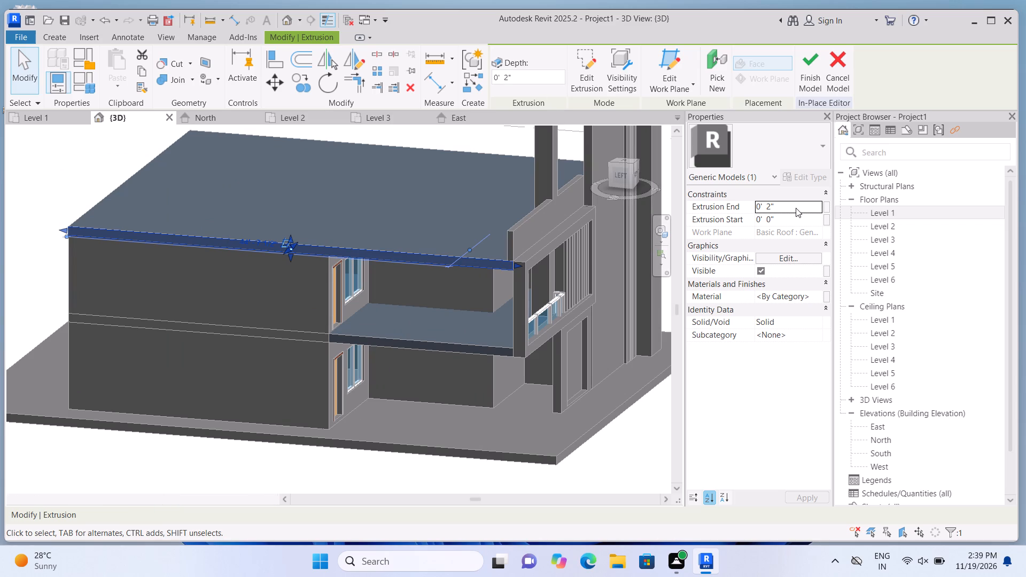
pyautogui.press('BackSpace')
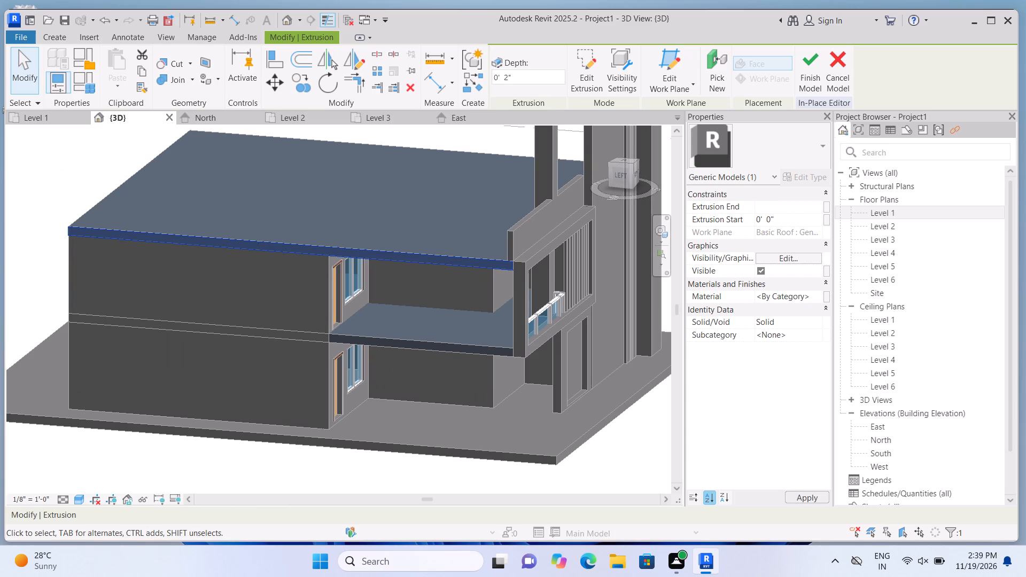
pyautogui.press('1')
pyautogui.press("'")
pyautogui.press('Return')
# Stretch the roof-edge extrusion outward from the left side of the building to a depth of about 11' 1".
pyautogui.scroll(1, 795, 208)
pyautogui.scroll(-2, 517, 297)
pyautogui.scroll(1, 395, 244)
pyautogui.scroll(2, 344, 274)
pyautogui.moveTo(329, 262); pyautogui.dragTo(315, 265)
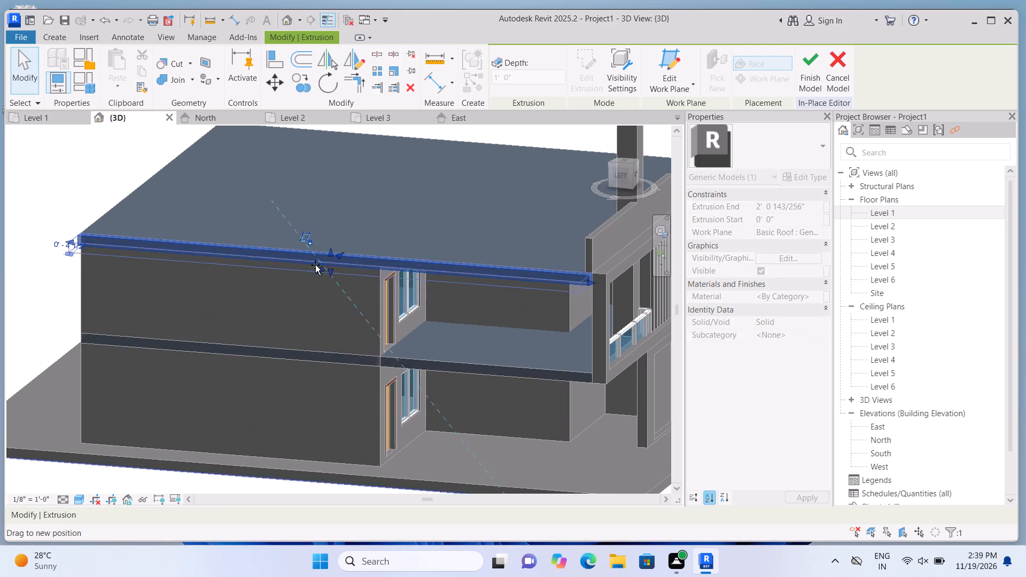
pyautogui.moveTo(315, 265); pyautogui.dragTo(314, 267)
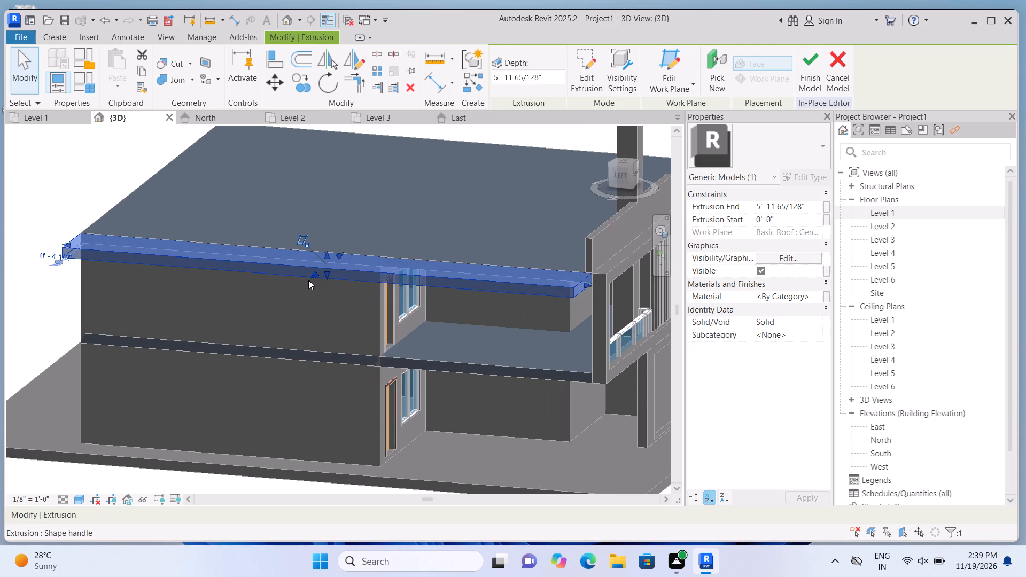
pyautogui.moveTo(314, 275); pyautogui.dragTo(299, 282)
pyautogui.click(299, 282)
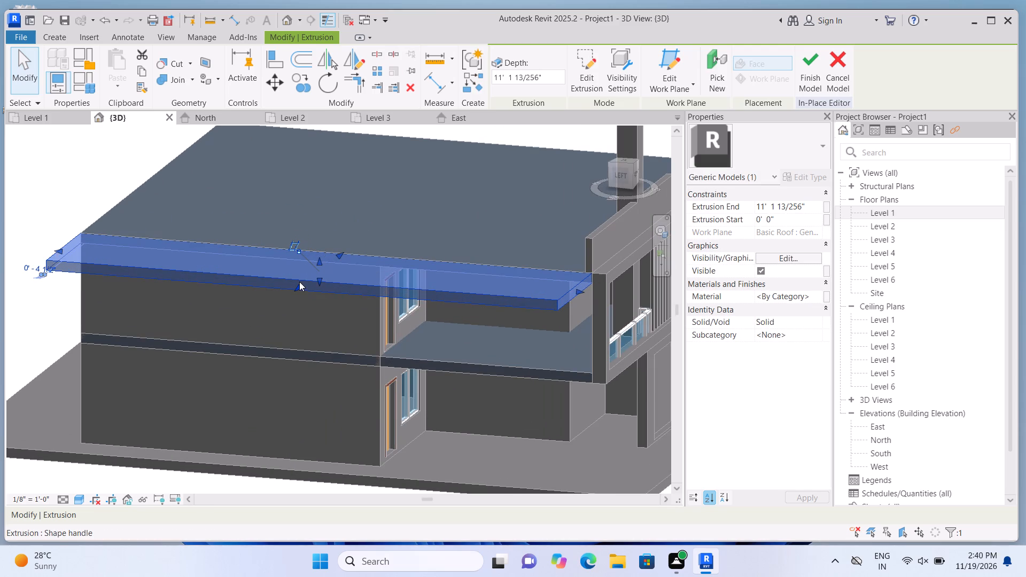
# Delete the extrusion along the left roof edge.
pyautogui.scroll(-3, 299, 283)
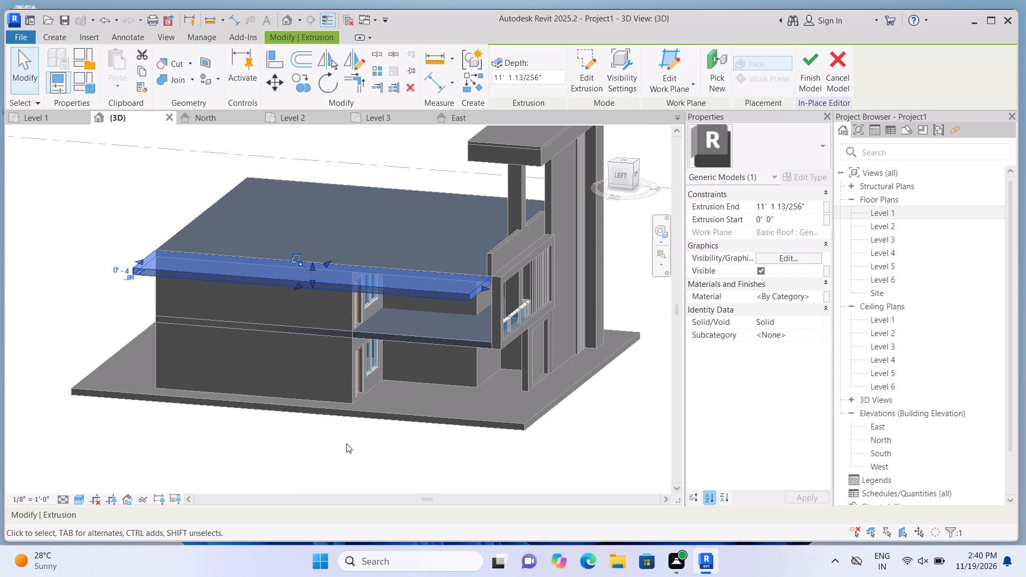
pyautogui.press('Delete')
# Examine the whole building from the left side and from the home 3D view, including its front facade and roof.
pyautogui.scroll(-4, 347, 444)
pyautogui.scroll(3, 352, 508)
pyautogui.scroll(1, 387, 474)
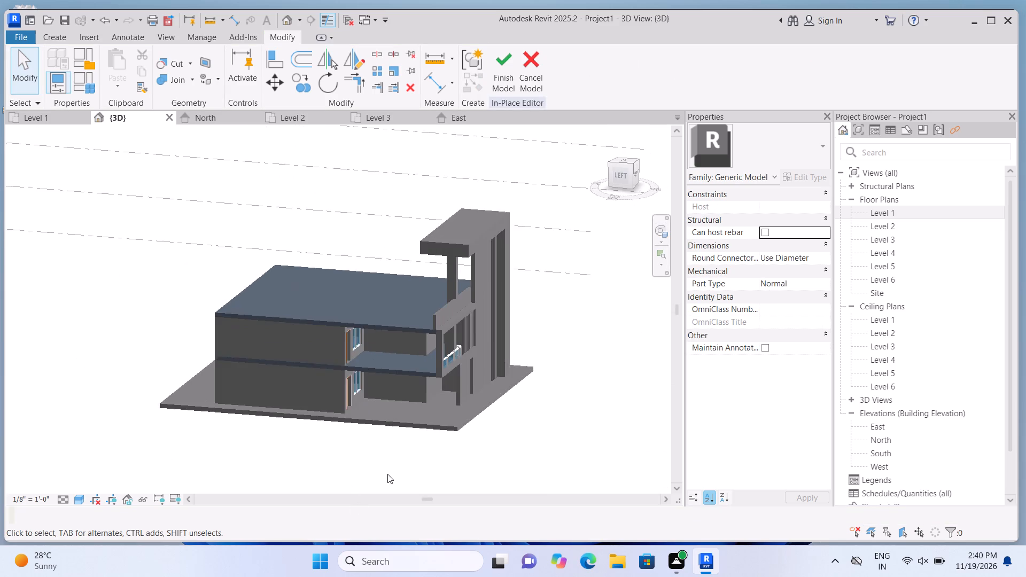
pyautogui.scroll(1, 387, 474)
pyautogui.scroll(-2, 387, 474)
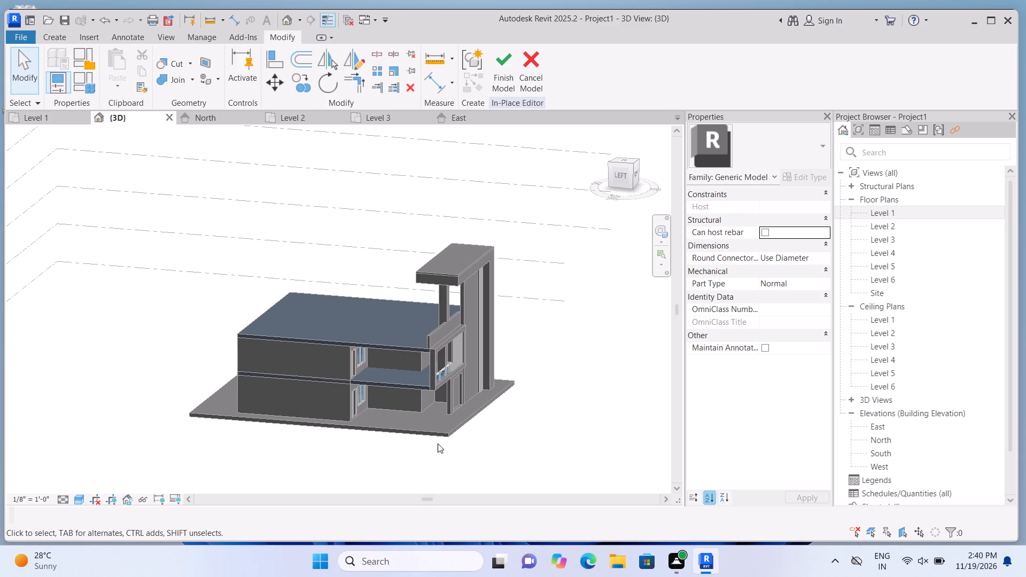
pyautogui.scroll(1, 568, 440)
pyautogui.scroll(1, 514, 439)
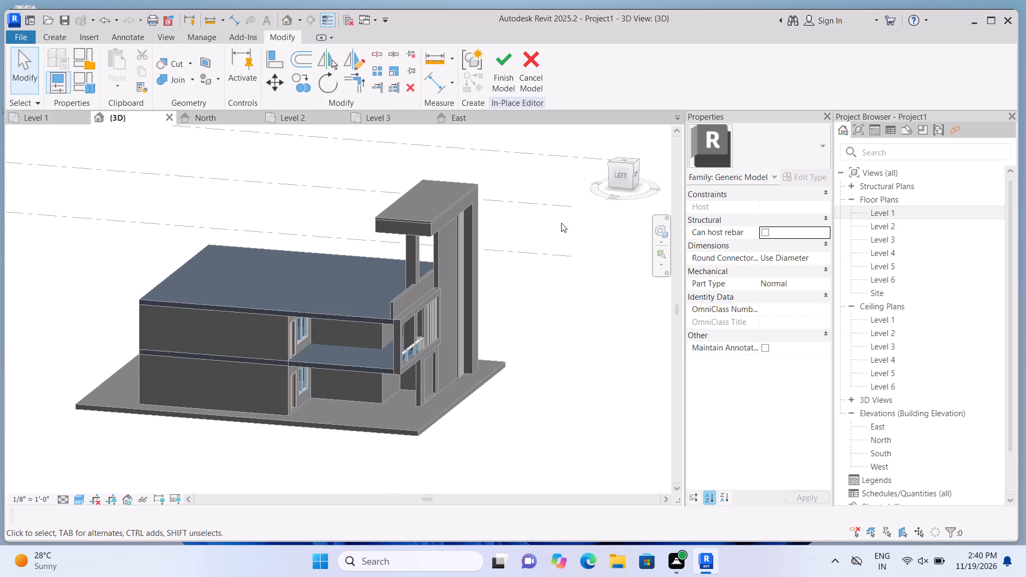
pyautogui.click(600, 133)
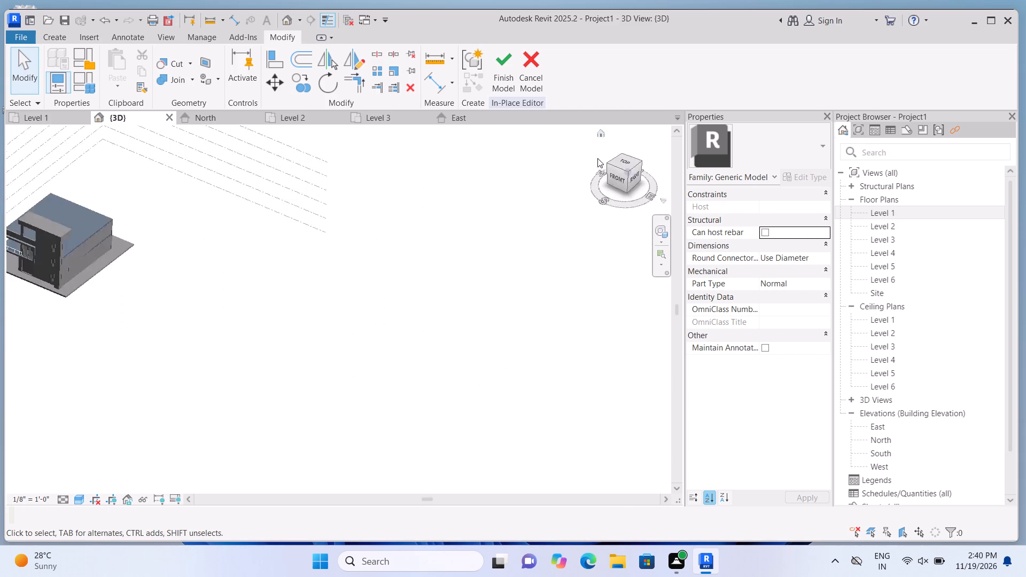
pyautogui.scroll(5, 205, 441)
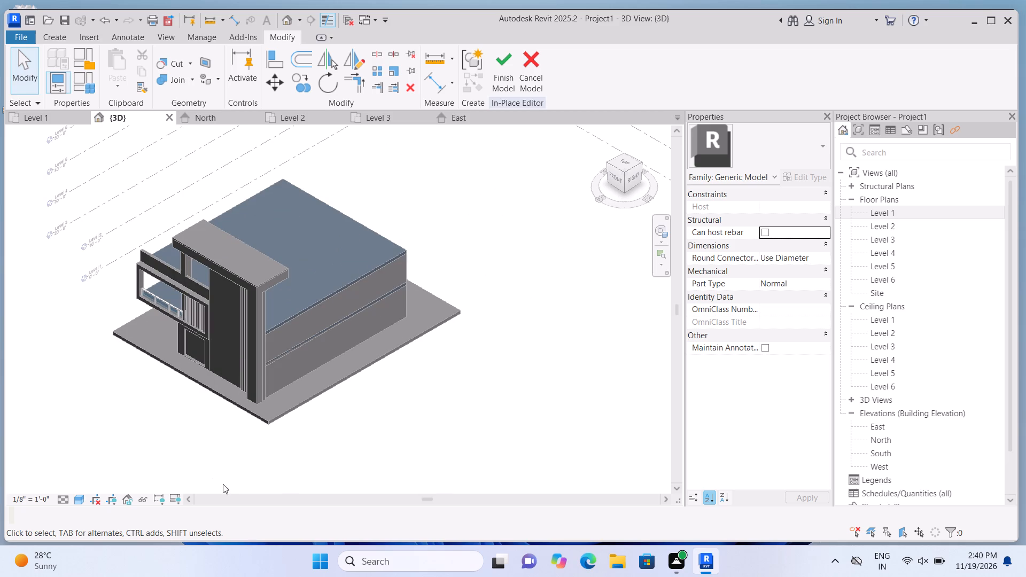
pyautogui.scroll(1, 224, 484)
pyautogui.keyDown('shift'); pyautogui.moveTo(229, 487); pyautogui.dragTo(238, 449); pyautogui.keyUp('shift')
pyautogui.scroll(1, 238, 449)
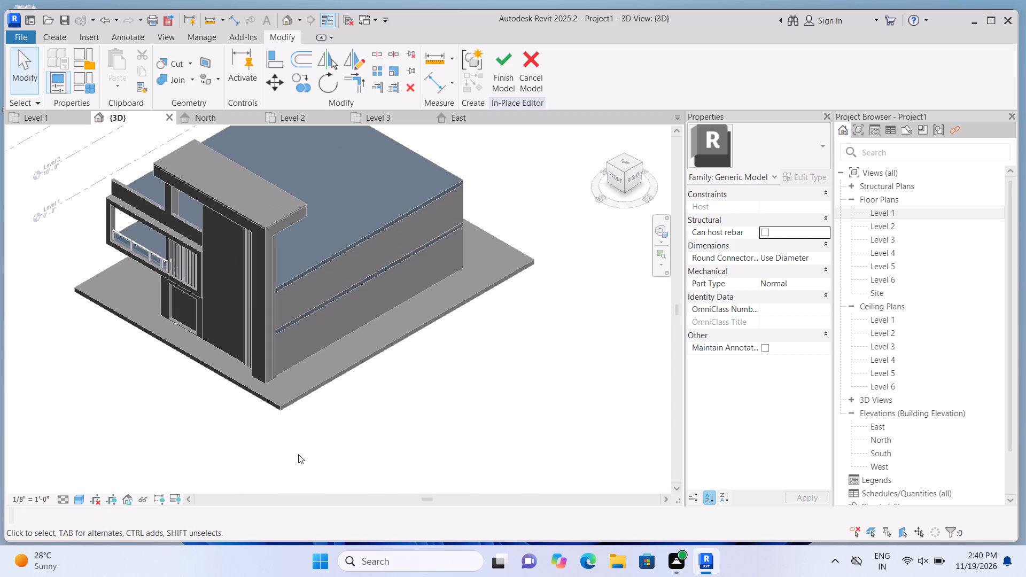
pyautogui.keyDown('shift'); pyautogui.moveTo(294, 450); pyautogui.dragTo(320, 334); pyautogui.keyUp('shift')
pyautogui.scroll(1, 323, 325)
pyautogui.scroll(-4, 327, 321)
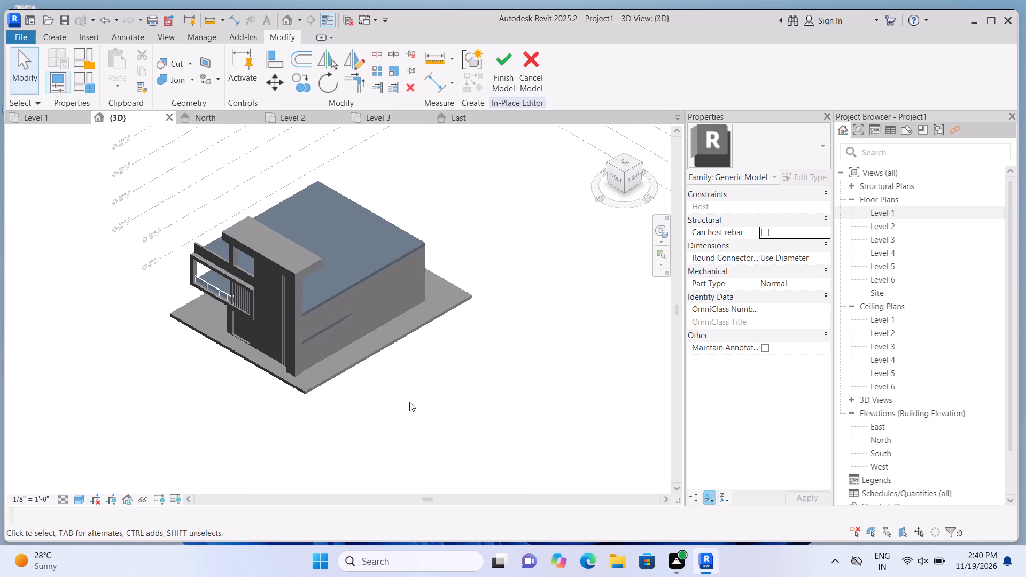
pyautogui.scroll(-3, 420, 407)
pyautogui.keyDown('shift'); pyautogui.moveTo(302, 420); pyautogui.dragTo(335, 297); pyautogui.keyUp('shift')
pyautogui.keyDown('shift'); pyautogui.middleClick(302, 420); pyautogui.keyUp('shift')
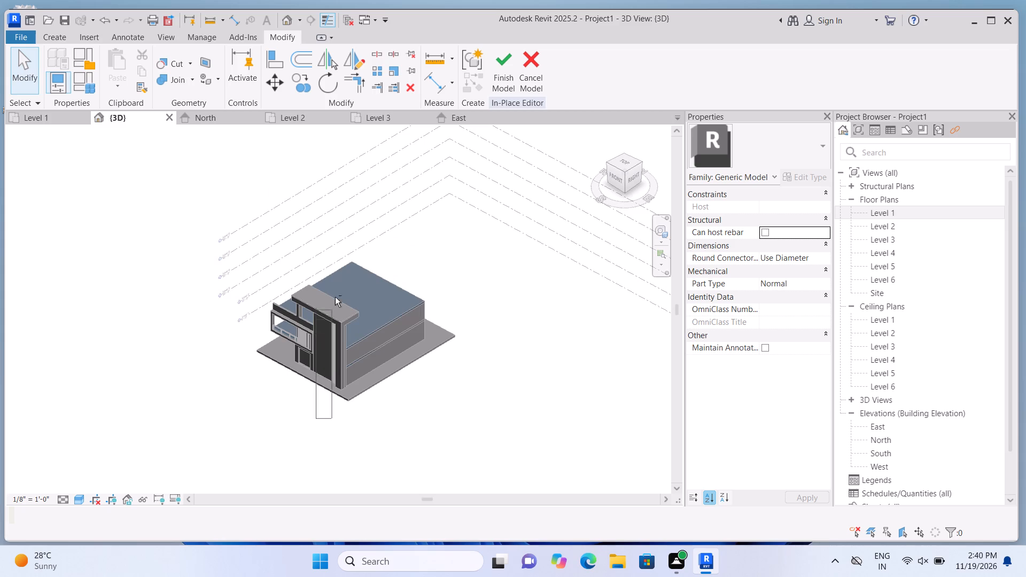
pyautogui.keyDown('shift'); pyautogui.moveTo(335, 297); pyautogui.dragTo(341, 277); pyautogui.keyUp('shift')
pyautogui.scroll(1, 342, 276)
pyautogui.keyDown('shift'); pyautogui.scroll(1, 388, 451); pyautogui.keyUp('shift')
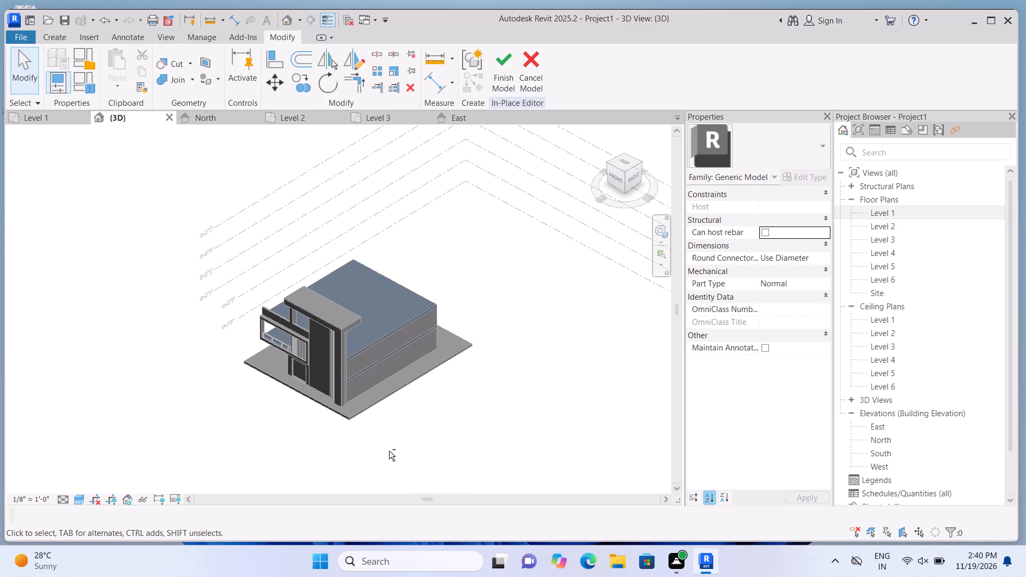
pyautogui.scroll(-3, 402, 395)
pyautogui.scroll(3, 393, 375)
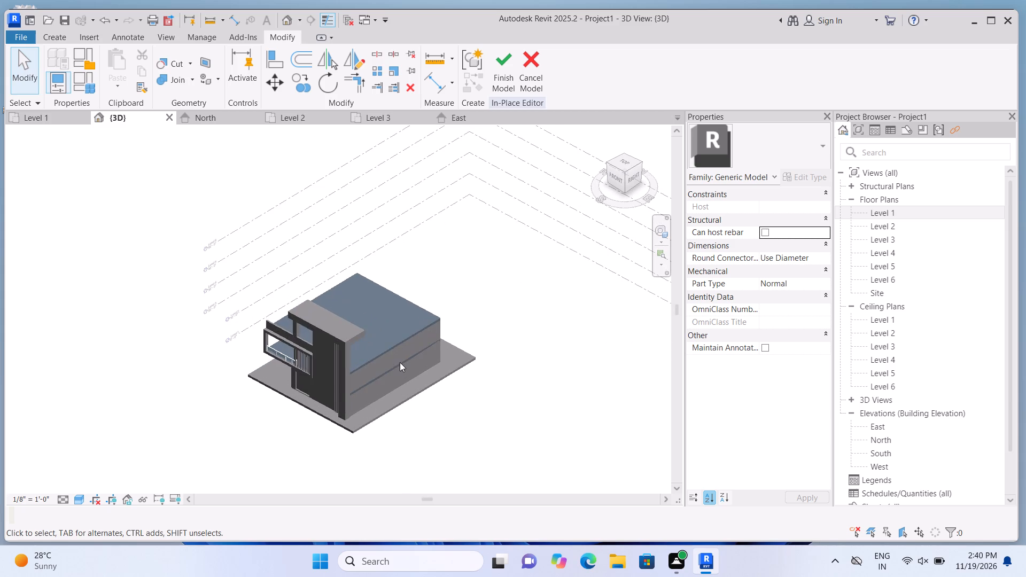
pyautogui.scroll(1, 402, 364)
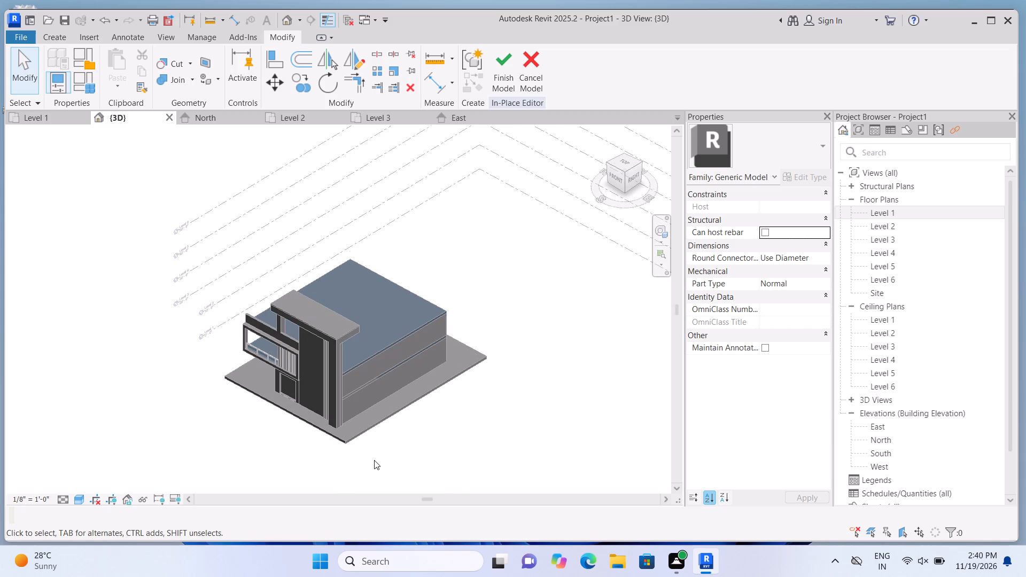
pyautogui.scroll(1, 396, 390)
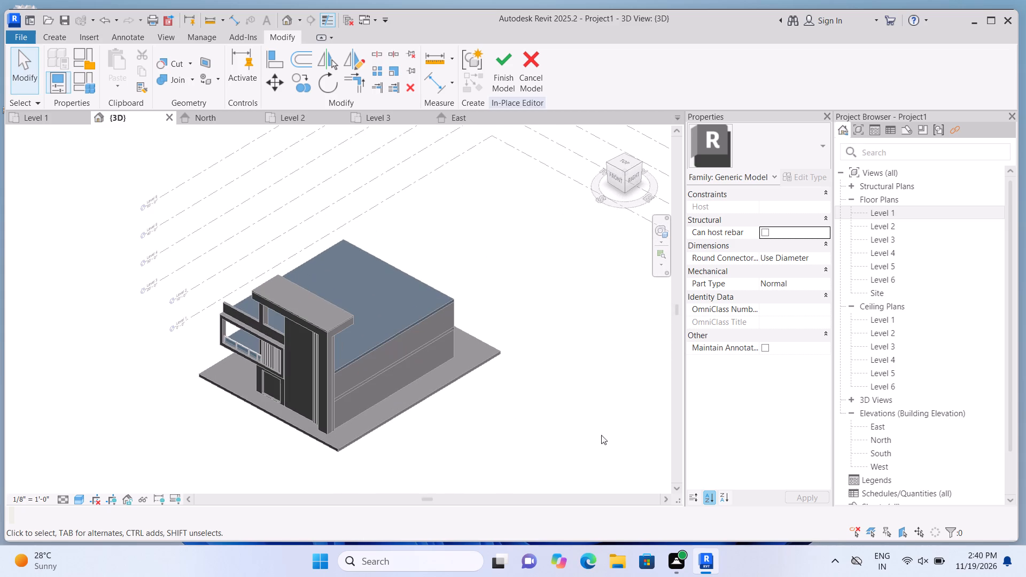
pyautogui.click(664, 498)
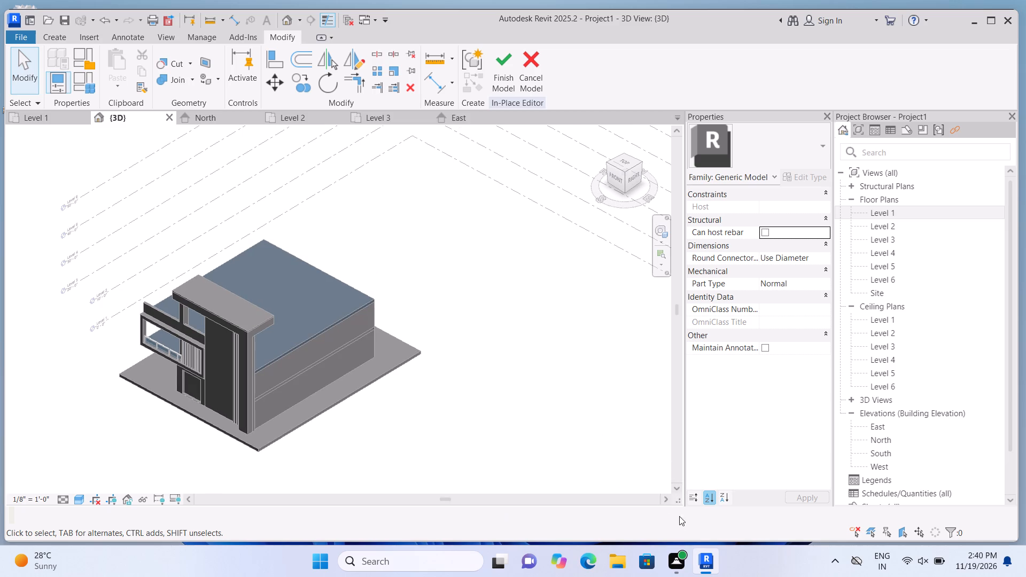
# Examine the building in 3D from the home angle, including the ground-floor part of the front facade up close.
pyautogui.scroll(4, 187, 334)
pyautogui.scroll(-7, 183, 427)
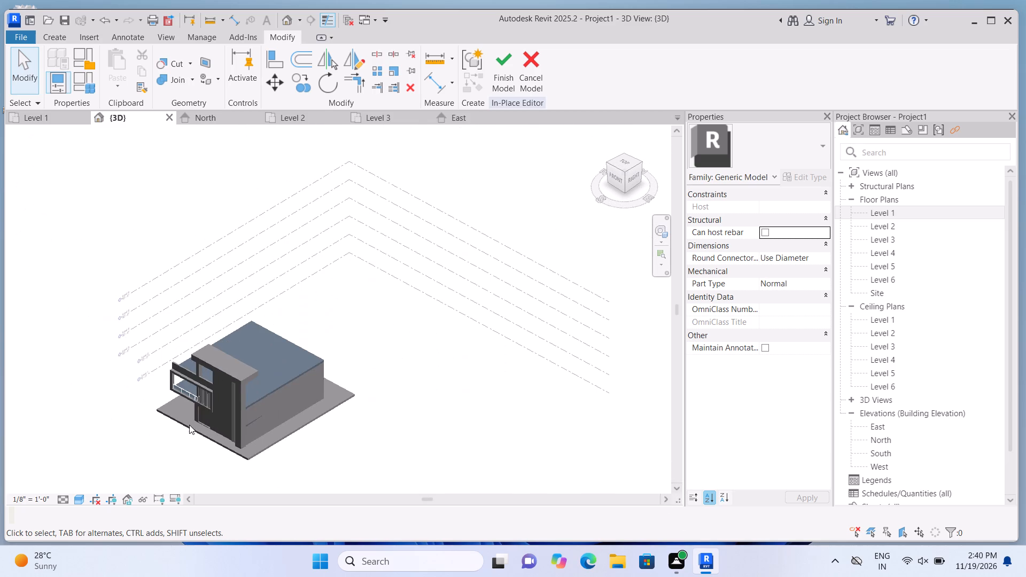
pyautogui.keyDown('shift'); pyautogui.moveTo(156, 449); pyautogui.dragTo(201, 450); pyautogui.keyUp('shift')
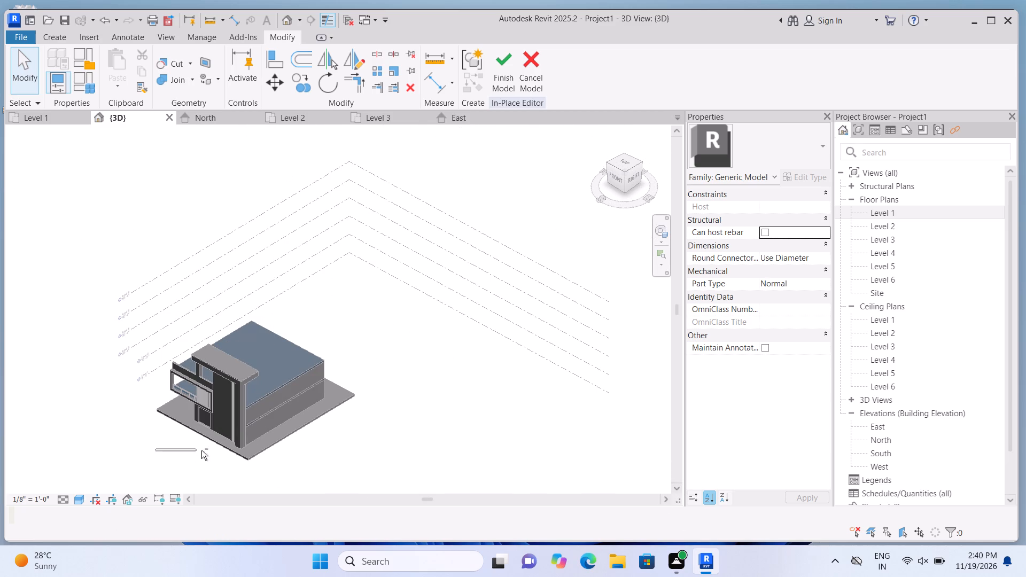
pyautogui.keyDown('shift'); pyautogui.moveTo(201, 450); pyautogui.dragTo(359, 358); pyautogui.keyUp('shift')
pyautogui.keyDown('shift'); pyautogui.moveTo(362, 355); pyautogui.dragTo(375, 340); pyautogui.keyUp('shift')
pyautogui.keyDown('shift'); pyautogui.scroll(1, 376, 338); pyautogui.keyUp('shift')
pyautogui.scroll(-4, 403, 323)
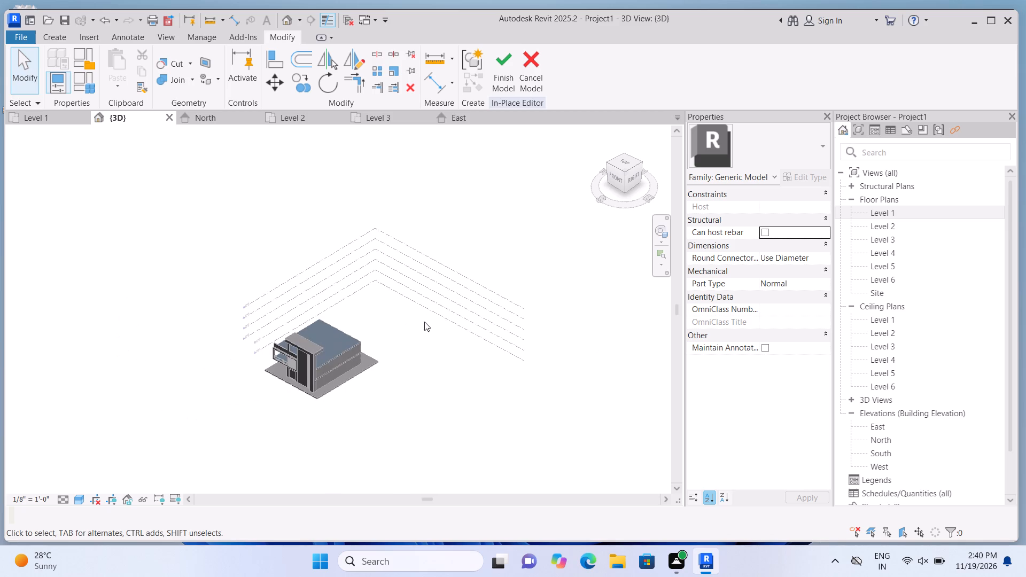
pyautogui.scroll(5, 351, 380)
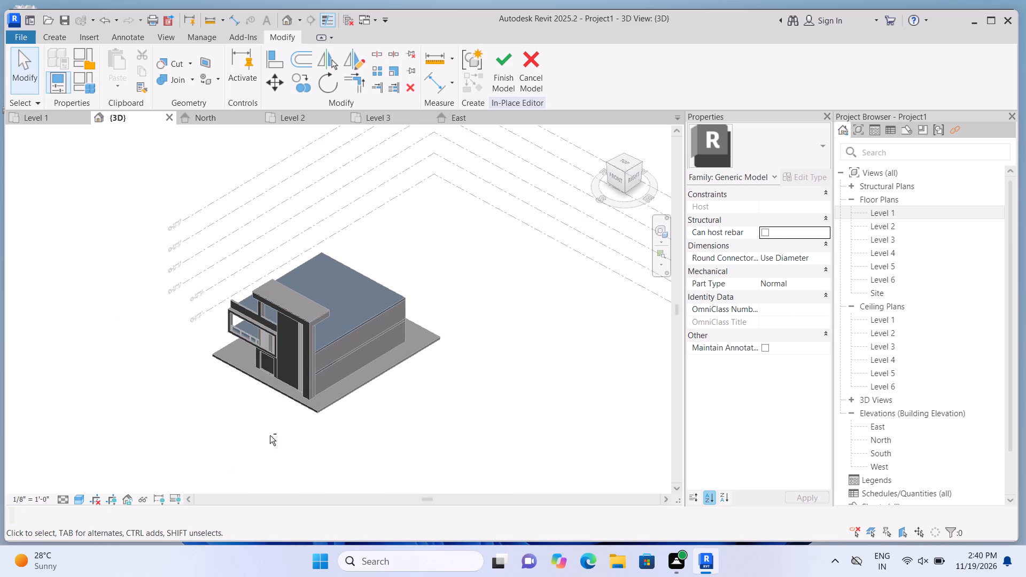
pyautogui.keyDown('shift'); pyautogui.moveTo(279, 428); pyautogui.dragTo(294, 342); pyautogui.keyUp('shift')
pyautogui.scroll(1, 296, 334)
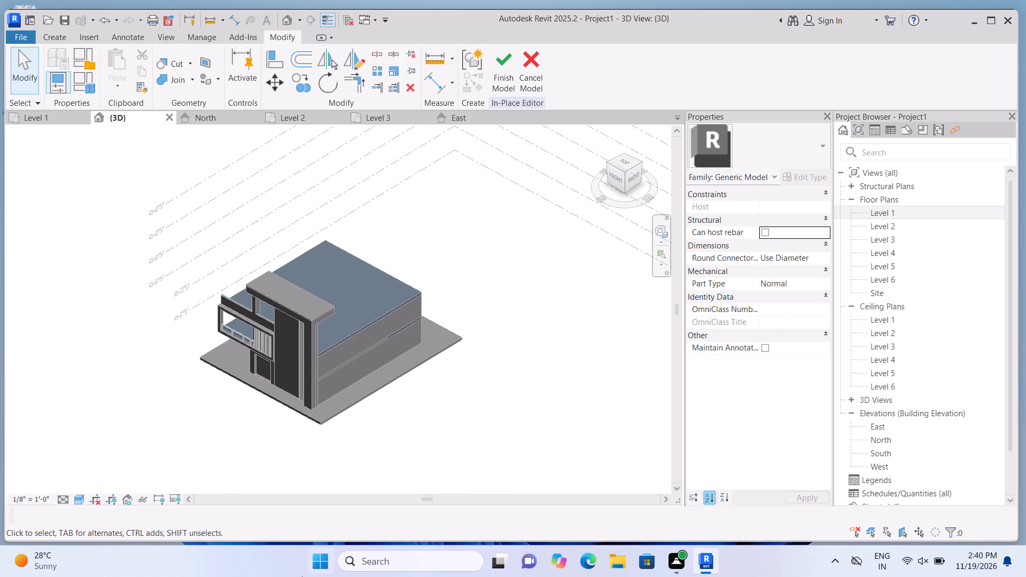
pyautogui.scroll(-2, 302, 576)
pyautogui.scroll(6, 341, 457)
pyautogui.scroll(7, 240, 360)
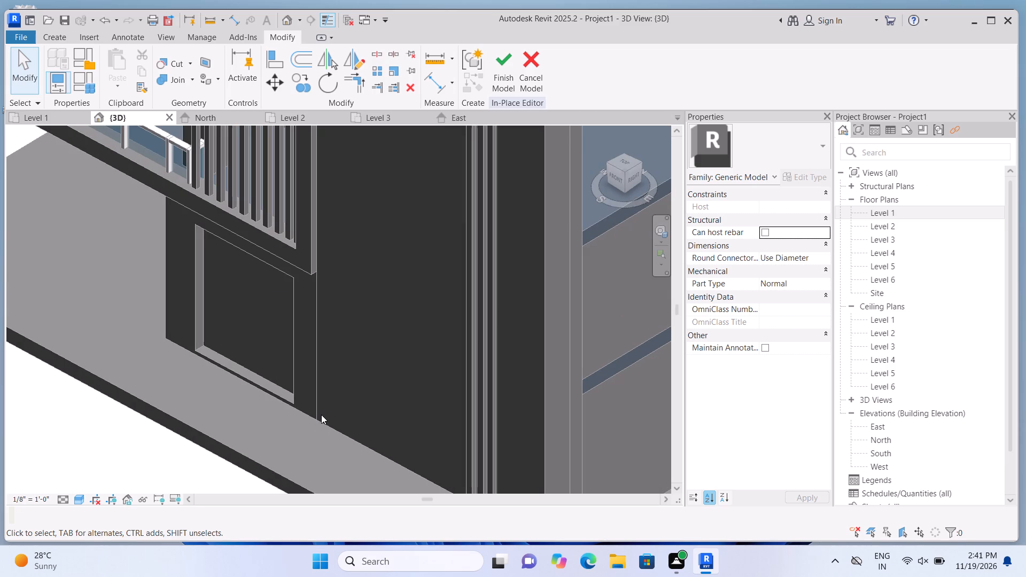
pyautogui.scroll(-6, 321, 415)
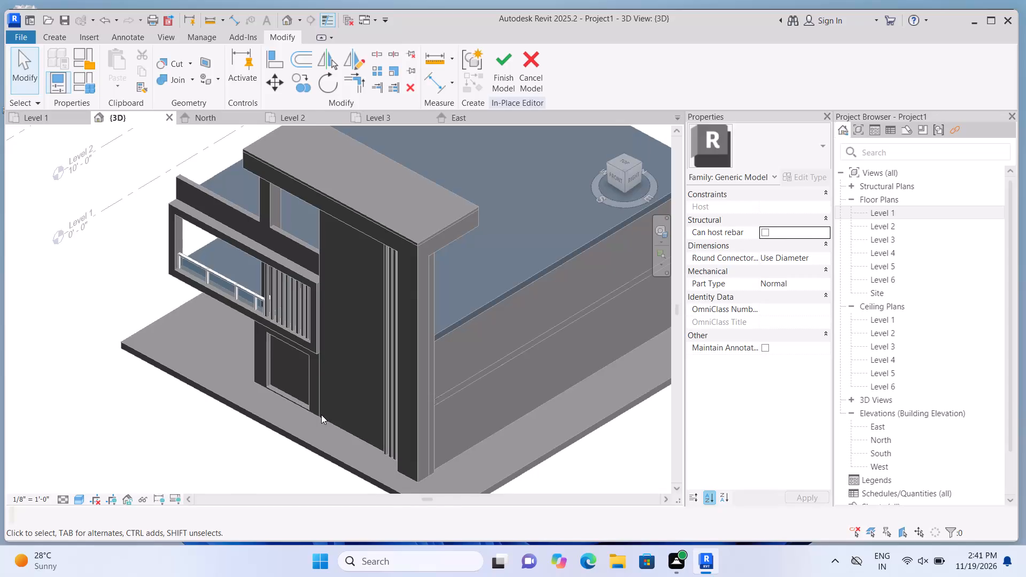
# Undo the deletion and the outward stretching of the extrusion along the building's left roof edge.
pyautogui.hotkey('ctrl', 'z')
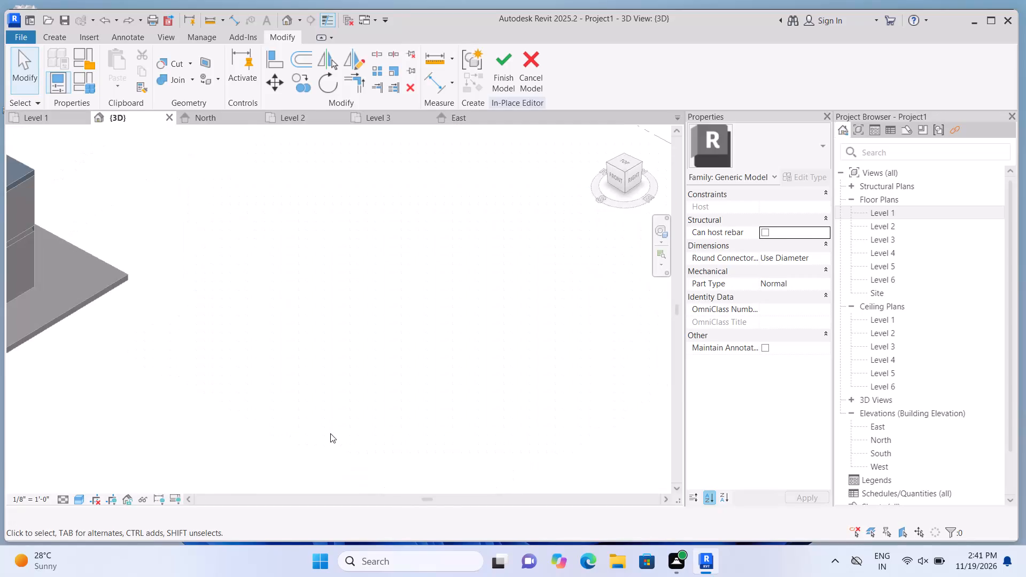
pyautogui.scroll(-9, 347, 434)
pyautogui.scroll(6, 165, 447)
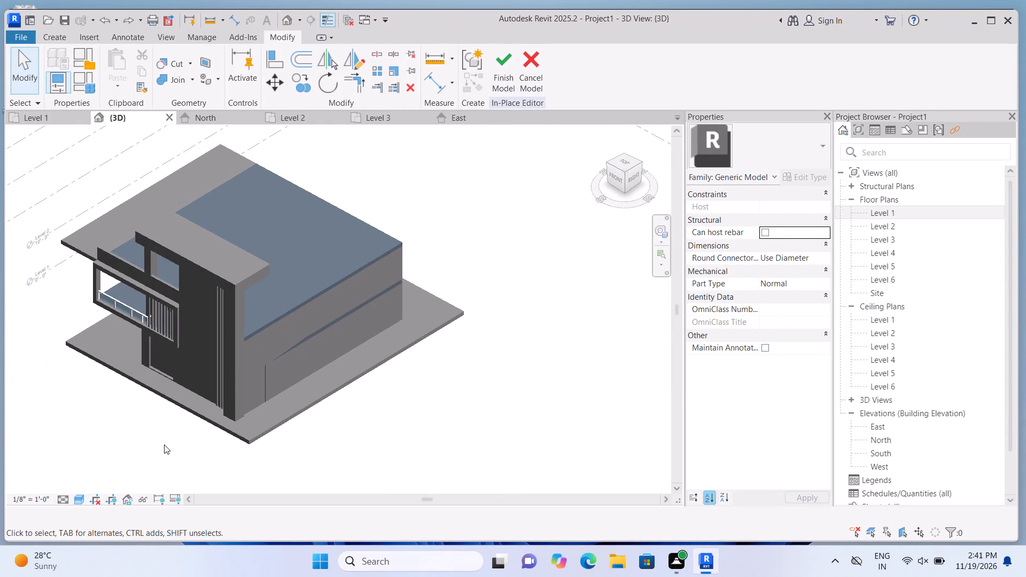
pyautogui.hotkey('ctrl', 'z')
pyautogui.scroll(-2, 405, 380)
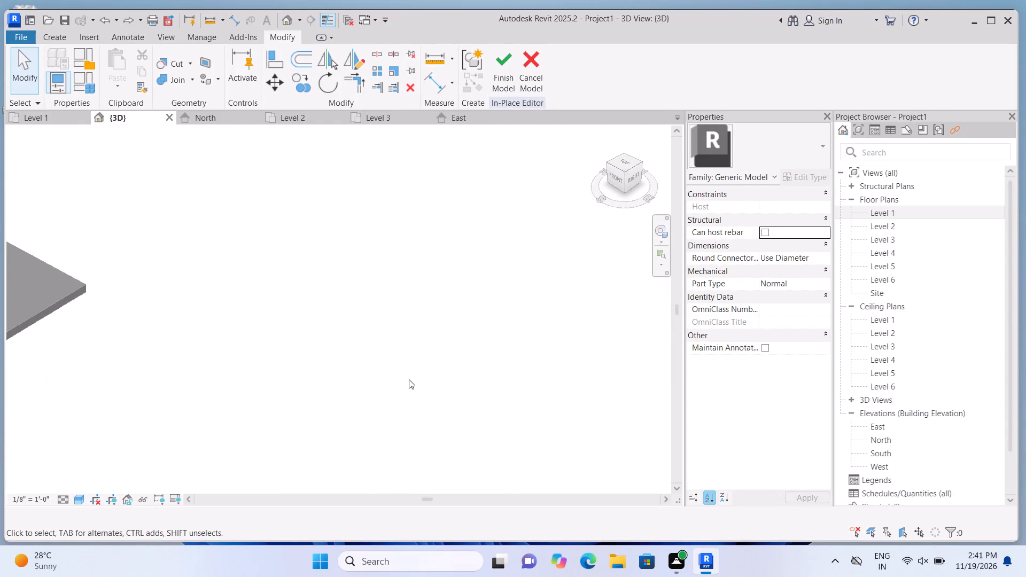
pyautogui.scroll(-10, 409, 379)
pyautogui.scroll(9, 212, 414)
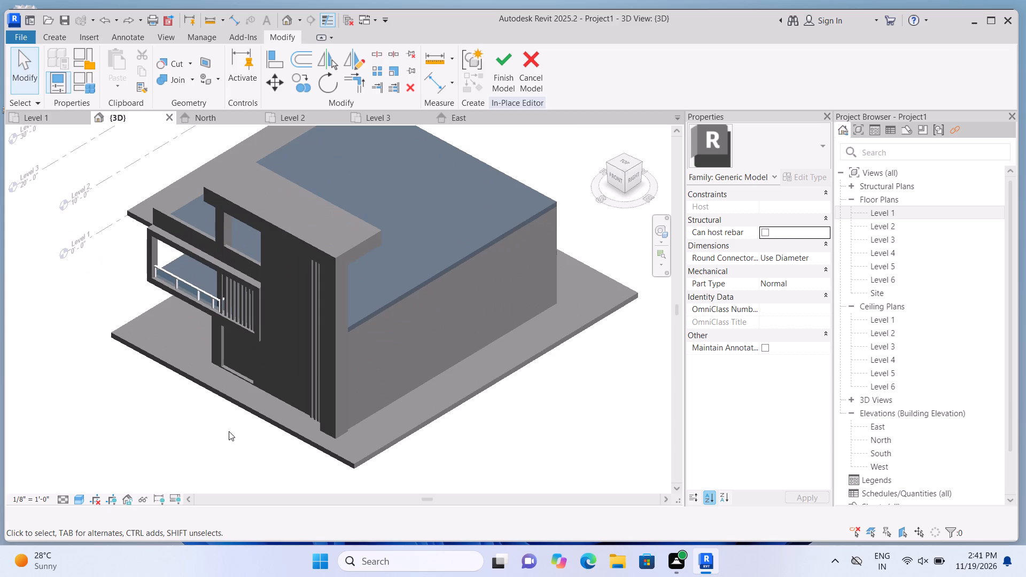
pyautogui.hotkey('ctrl', 'z')
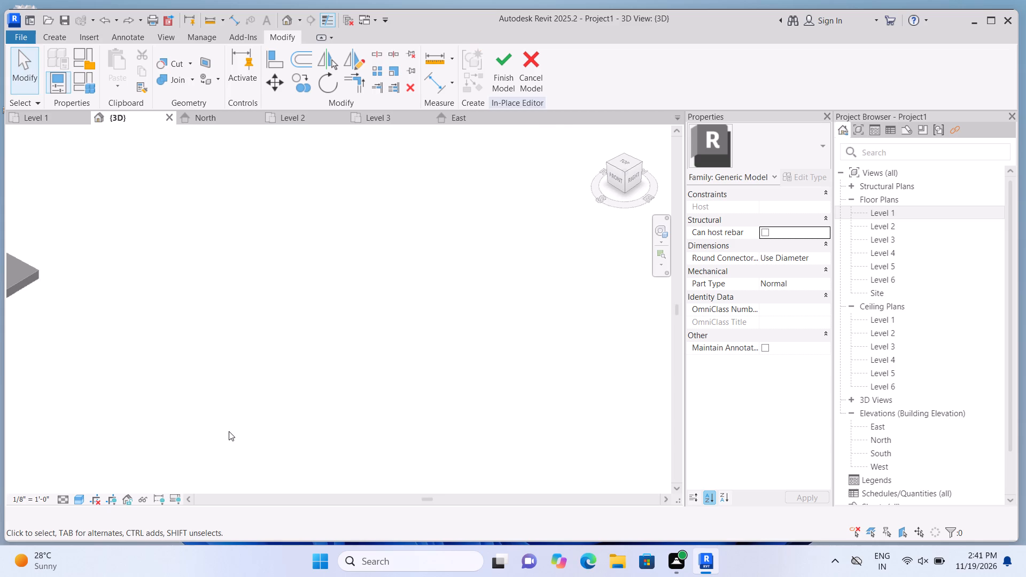
pyautogui.scroll(-8, 430, 385)
pyautogui.scroll(-3, 489, 367)
pyautogui.scroll(7, 233, 369)
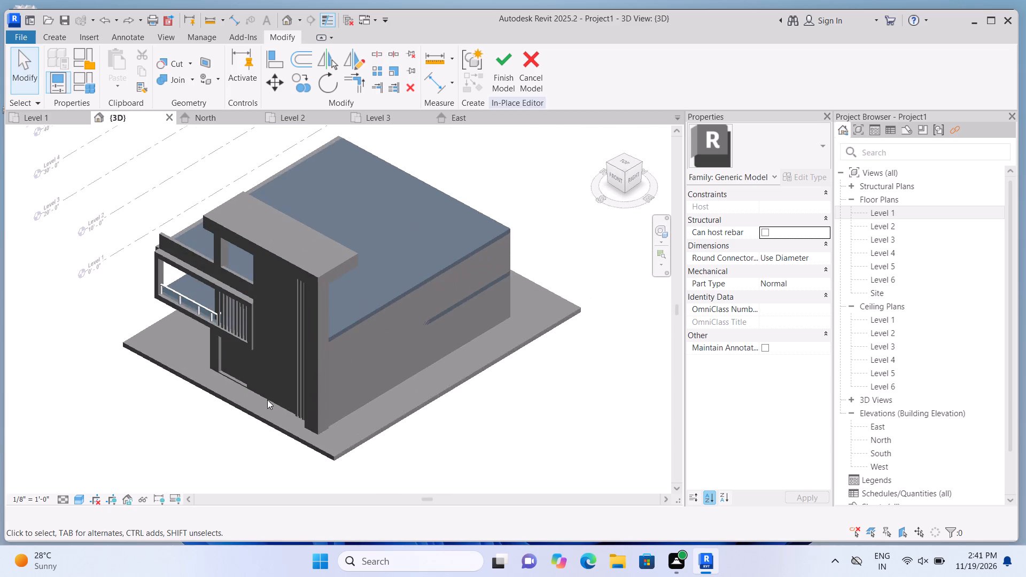
# Undo further back until the left roof-edge strip is in its extrusion sketch again.
pyautogui.scroll(2, 267, 400)
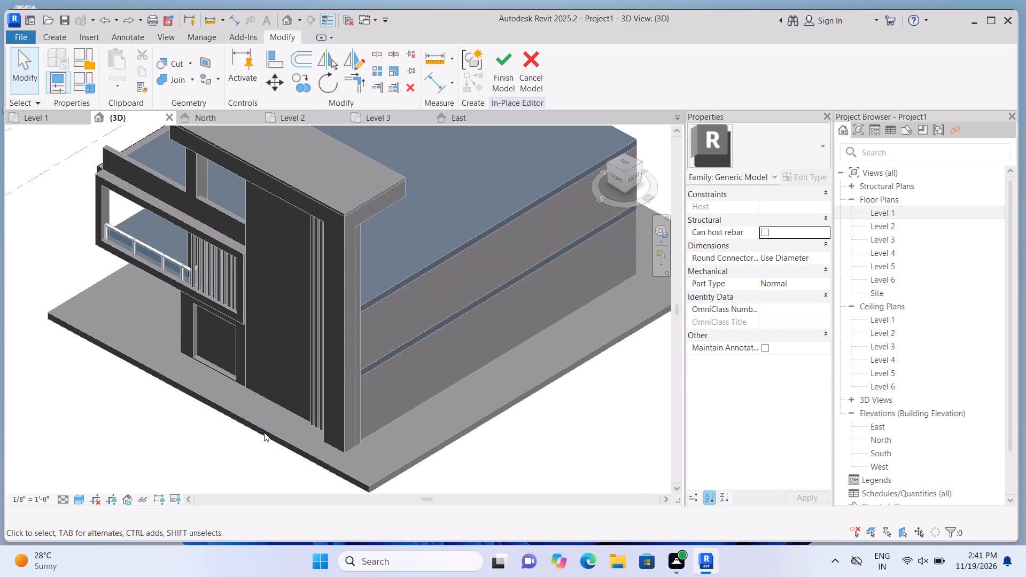
pyautogui.scroll(-5, 264, 432)
pyautogui.scroll(8, 244, 415)
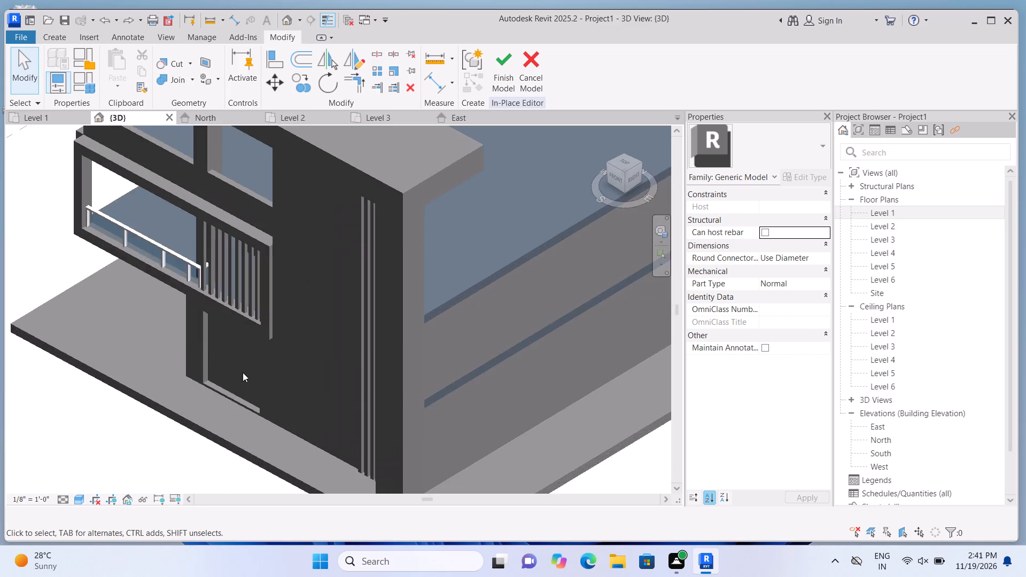
pyautogui.scroll(2, 243, 372)
pyautogui.scroll(-7, 242, 370)
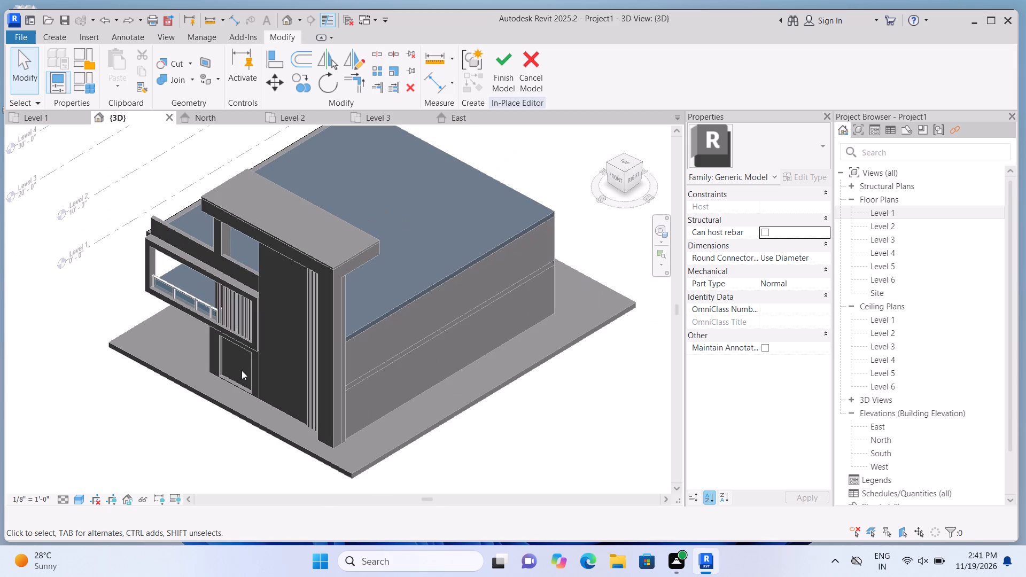
pyautogui.press('z')
pyautogui.press('z')
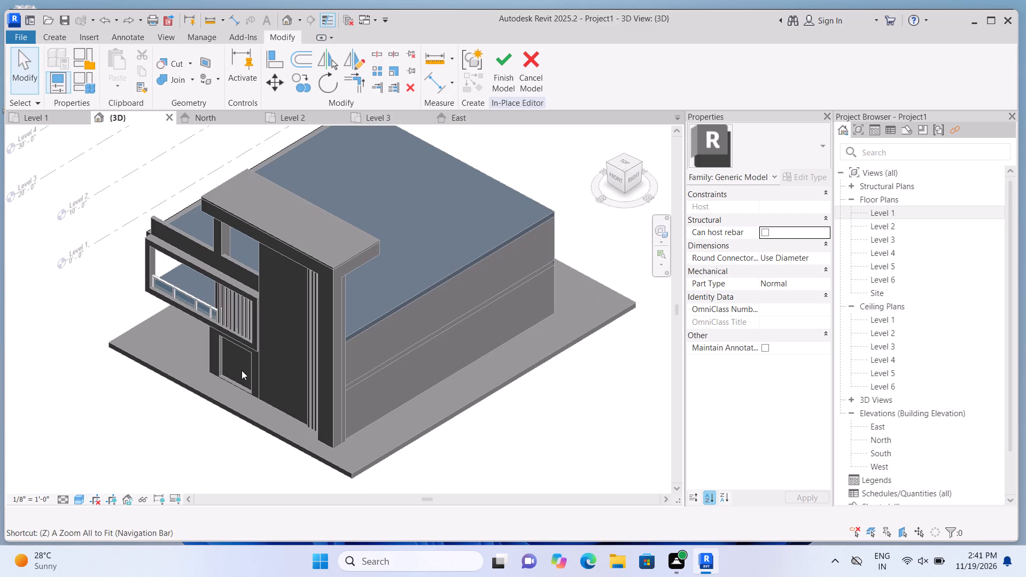
pyautogui.write('zz')
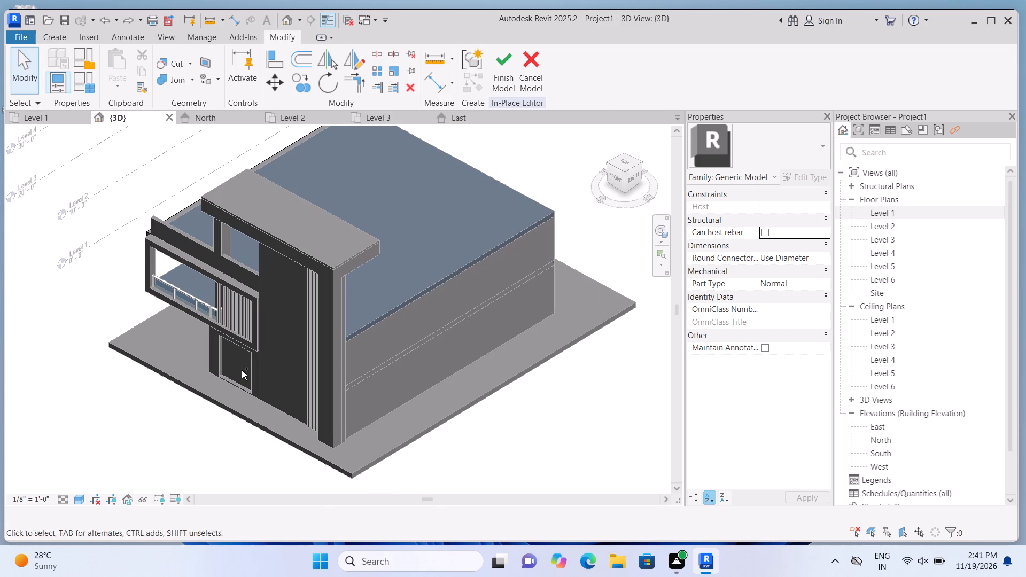
pyautogui.hotkey('ctrl', 'z')
pyautogui.hotkey('ctrl', 'z')
pyautogui.press('z')
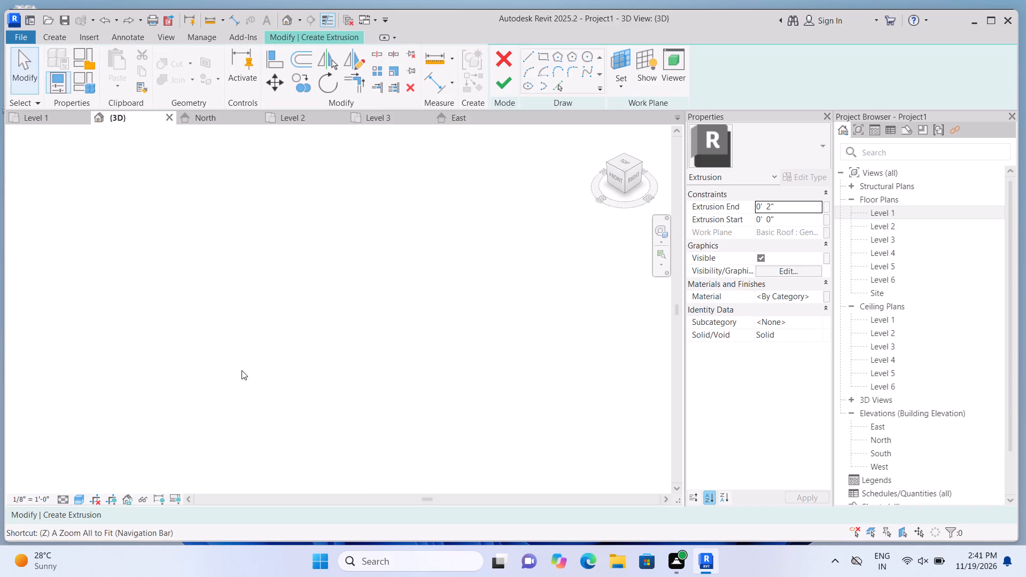
# Examine the roof-edge strip's sketch in the 3D view and in the Level 1 floor plan.
pyautogui.scroll(-9, 261, 352)
pyautogui.scroll(-19, 361, 347)
pyautogui.scroll(9, 196, 369)
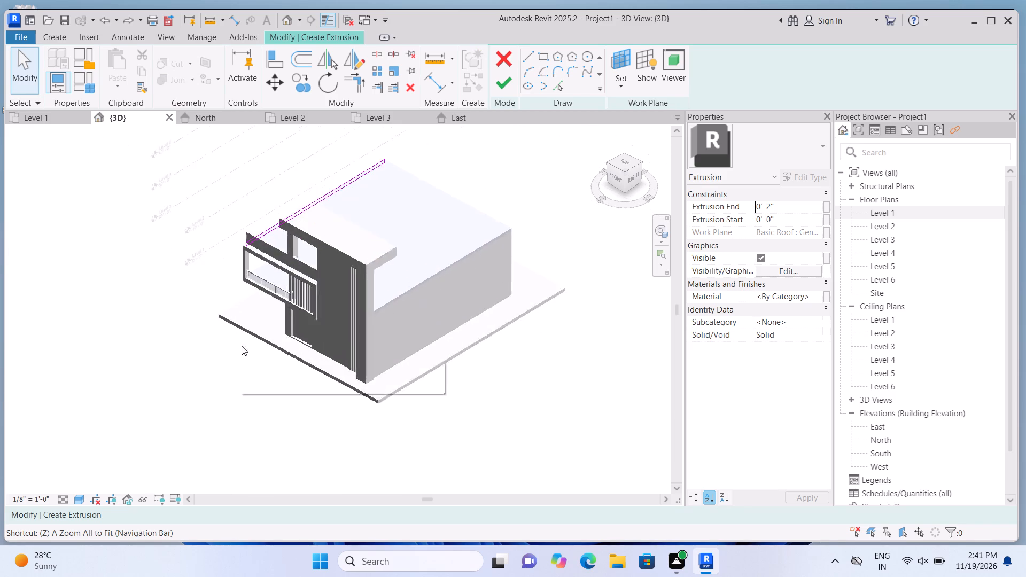
pyautogui.scroll(3, 242, 346)
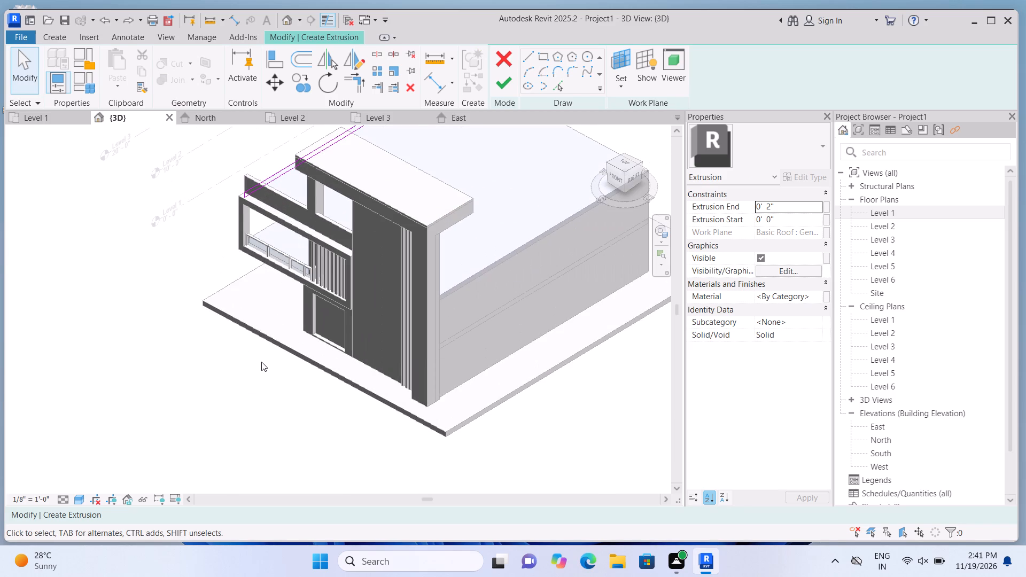
pyautogui.scroll(-2, 261, 362)
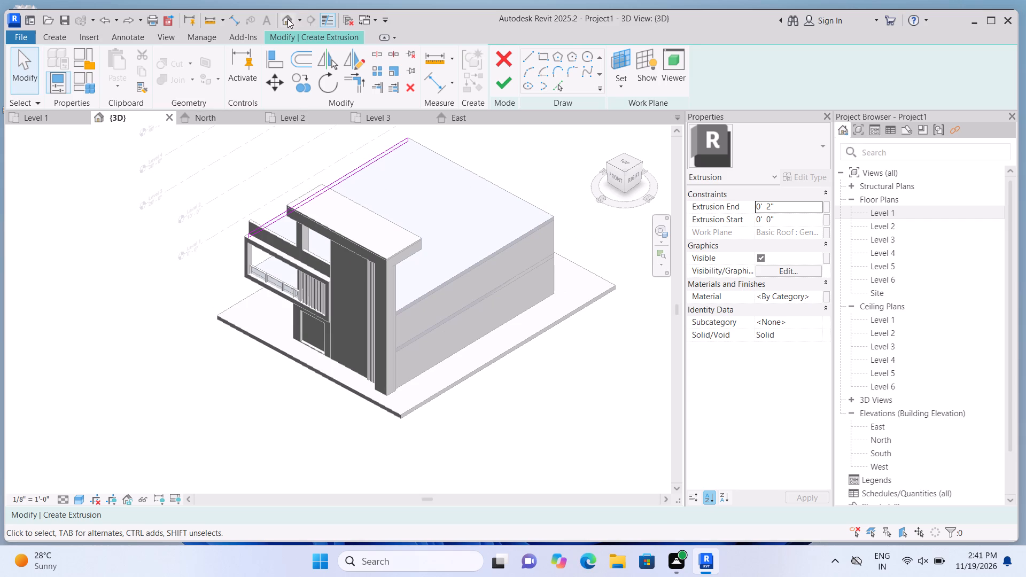
pyautogui.doubleClick(866, 209)
pyautogui.scroll(-3, 522, 424)
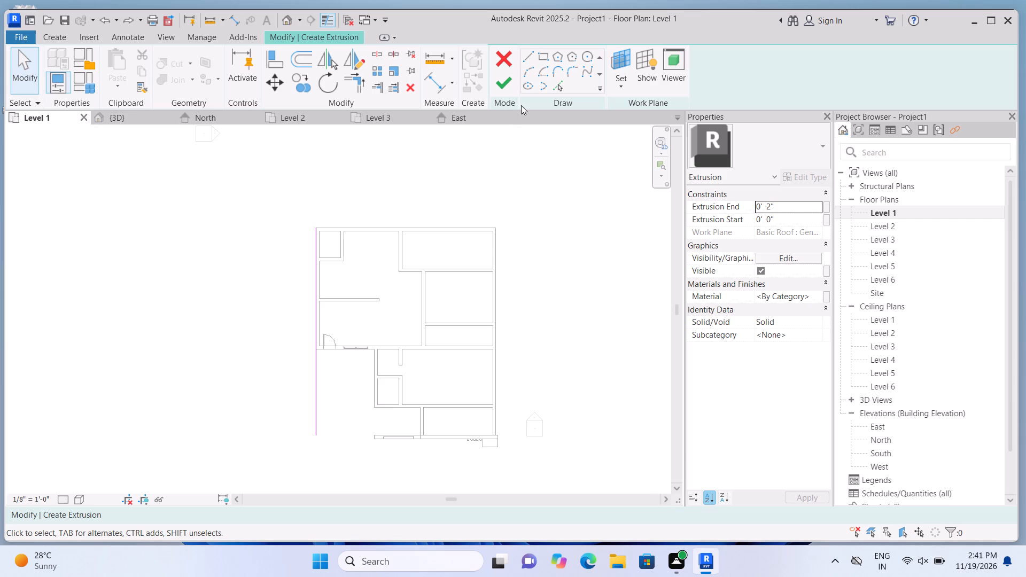
pyautogui.click(279, 18)
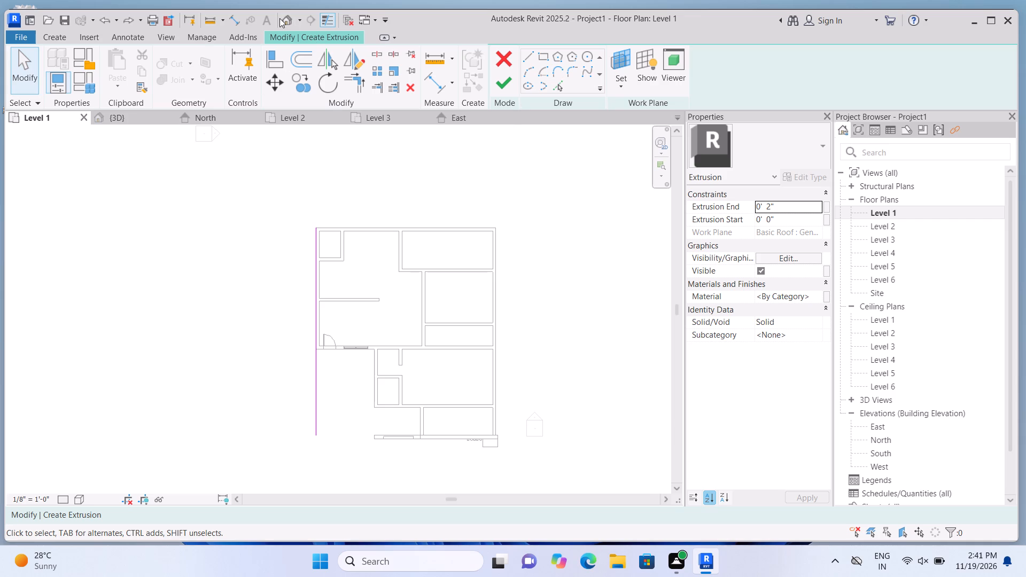
pyautogui.click(279, 18)
pyautogui.scroll(-2, 651, 144)
pyautogui.scroll(5, 657, 159)
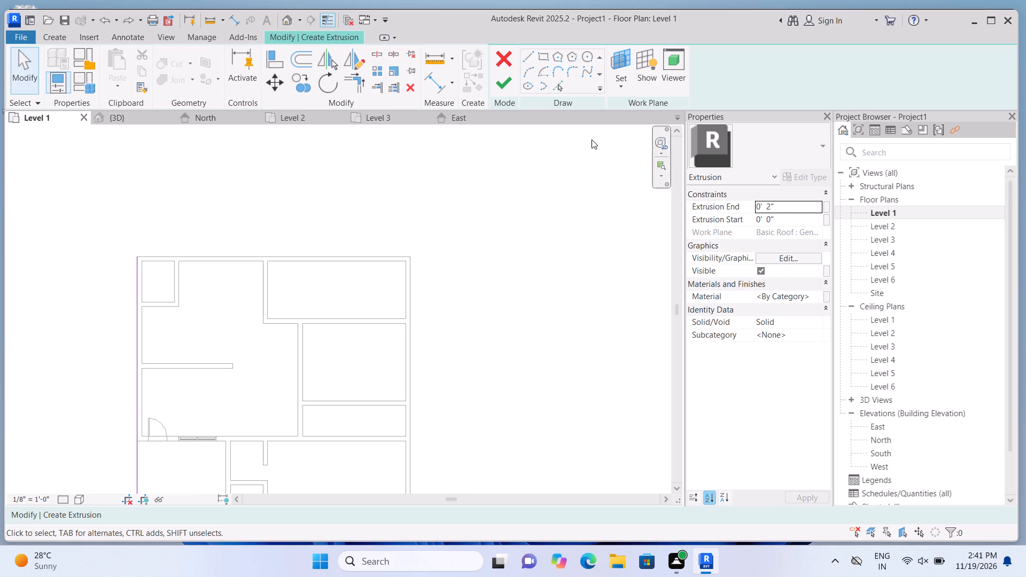
pyautogui.scroll(-3, 593, 144)
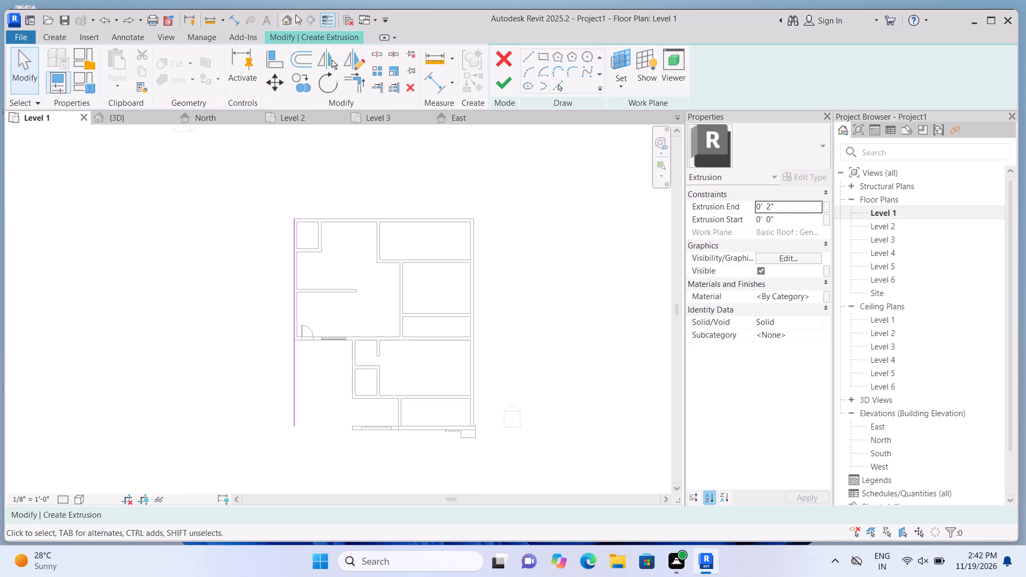
pyautogui.click(287, 15)
# Finish the left roof-edge strip's sketch as an extrusion with a depth of 0' 2" and deselect it.
pyautogui.scroll(3, 348, 253)
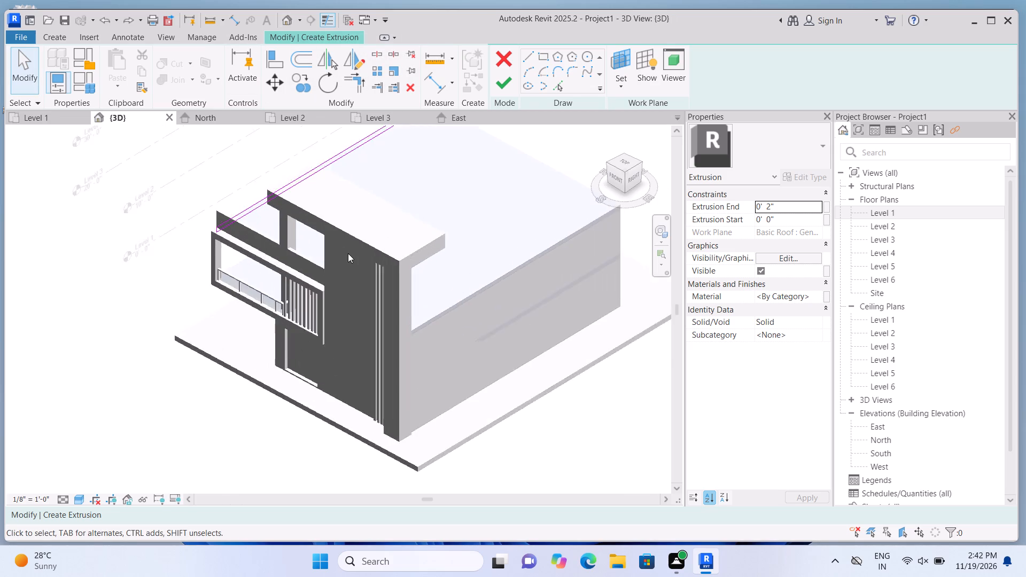
pyautogui.click(506, 79)
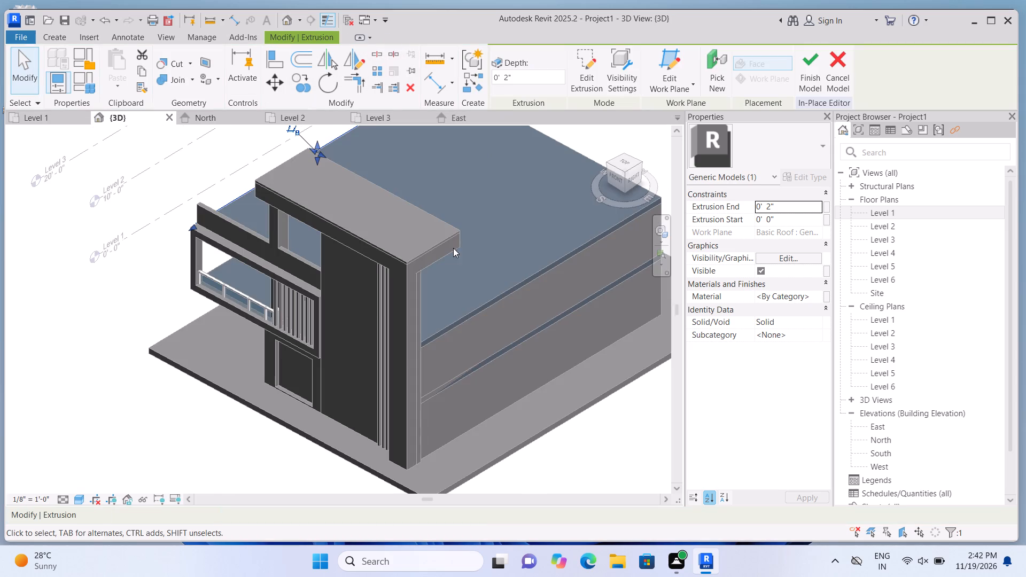
pyautogui.scroll(-1, 448, 272)
pyautogui.click(188, 453)
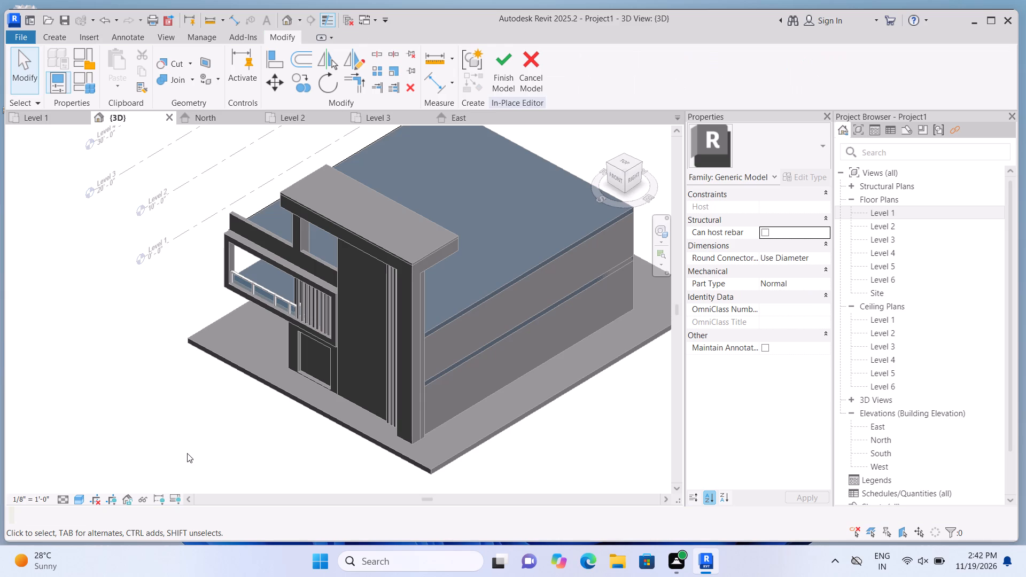
# Examine the front facade and roof in 3D, ending with a straight-on front view.
pyautogui.scroll(1, 325, 439)
pyautogui.scroll(-4, 335, 435)
pyautogui.scroll(2, 335, 388)
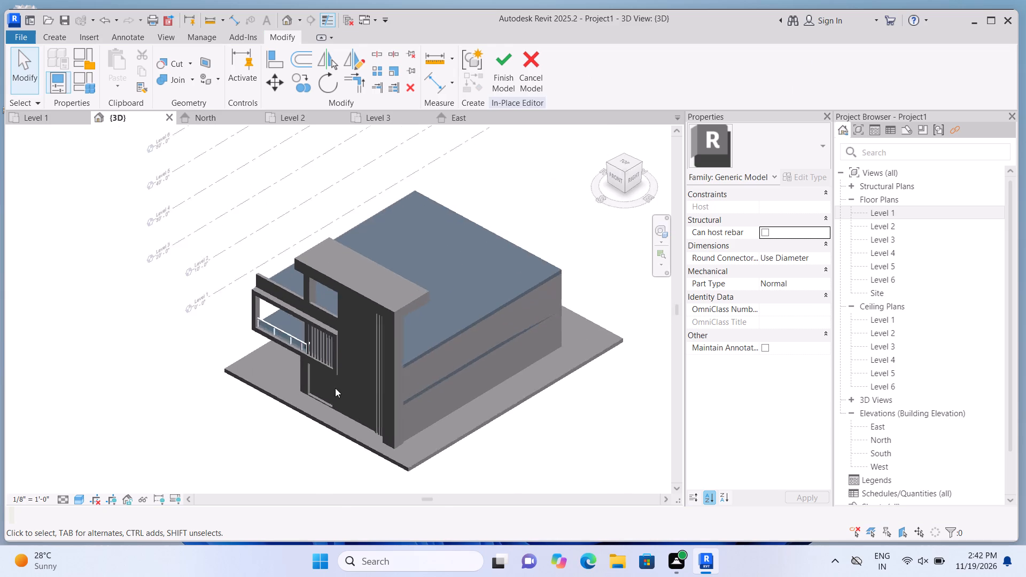
pyautogui.scroll(4, 335, 388)
pyautogui.scroll(-2, 334, 387)
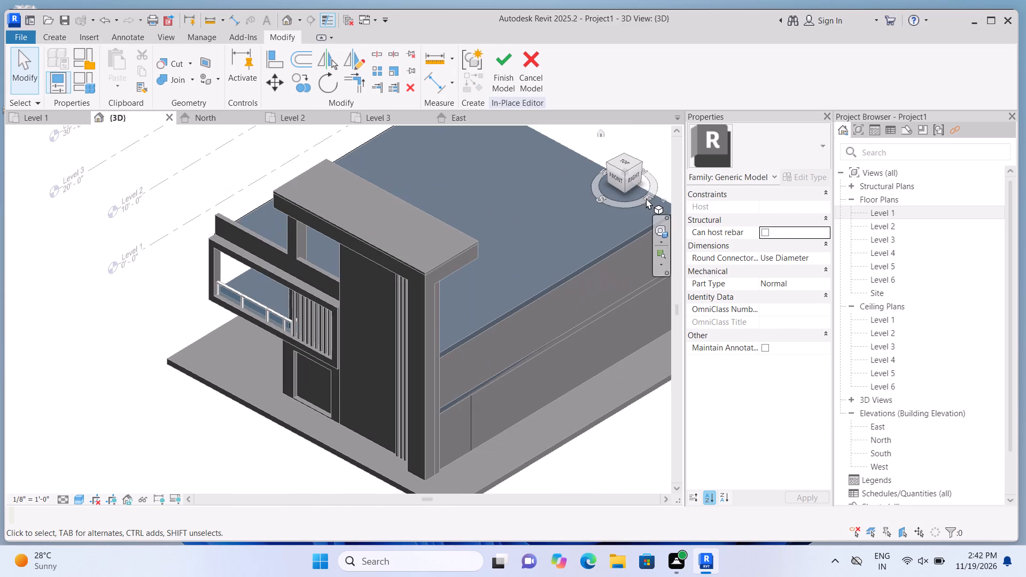
pyautogui.click(615, 174)
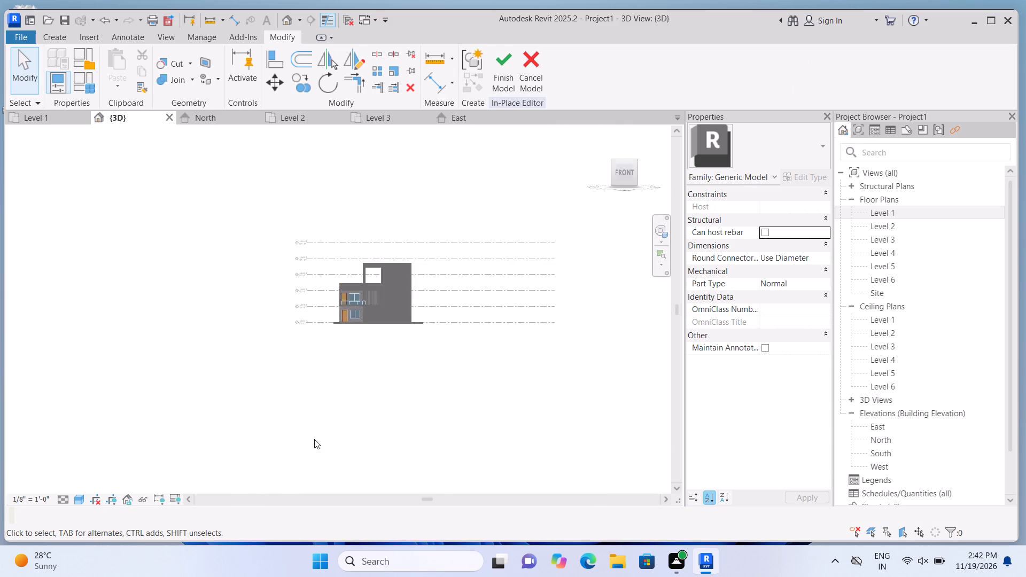
# Examine the front facade in 3D, looking closely at the upper balcony's railing and vertical slats.
pyautogui.scroll(12, 240, 360)
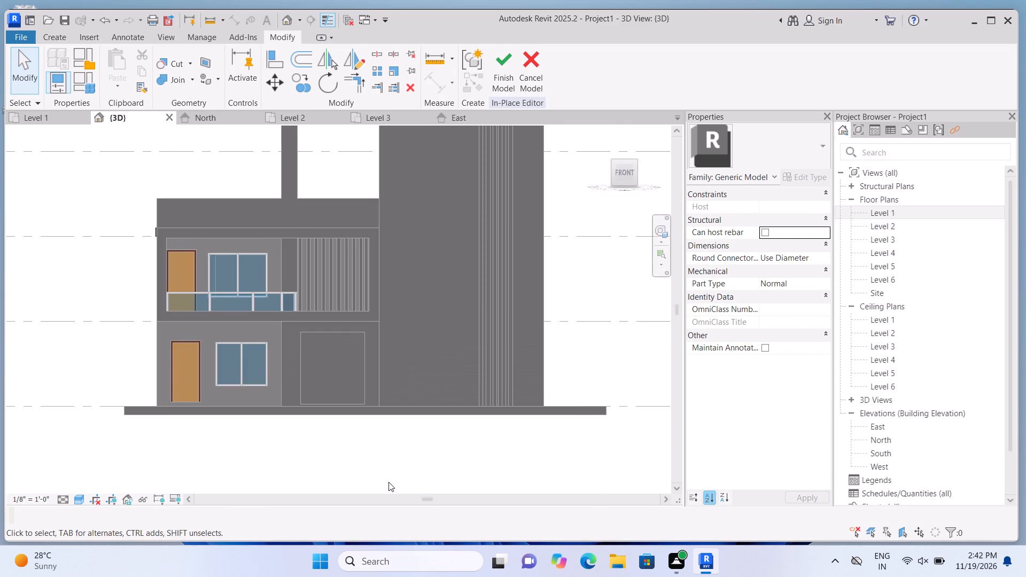
pyautogui.scroll(-1, 388, 482)
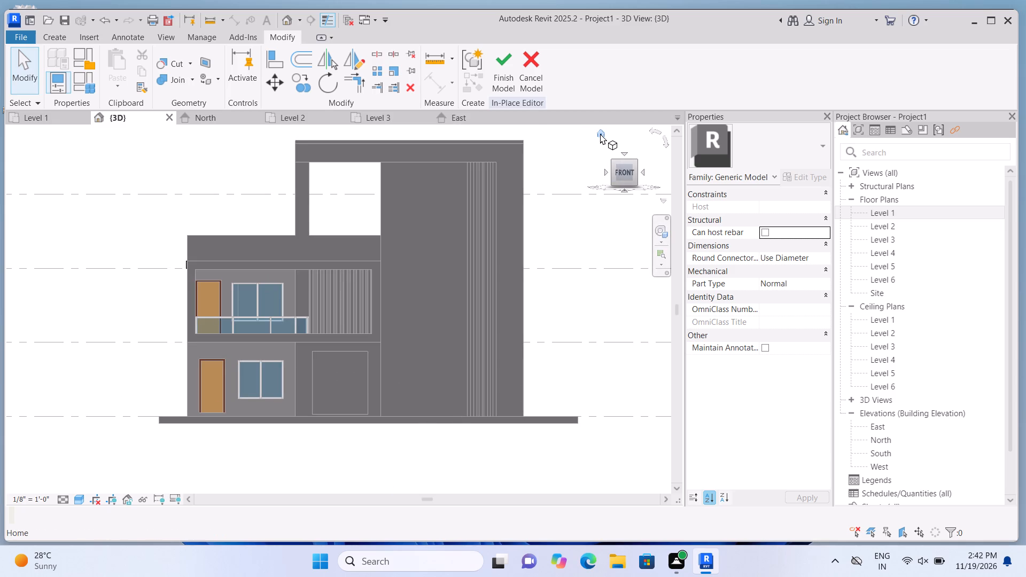
pyautogui.click(600, 134)
pyautogui.scroll(3, 81, 379)
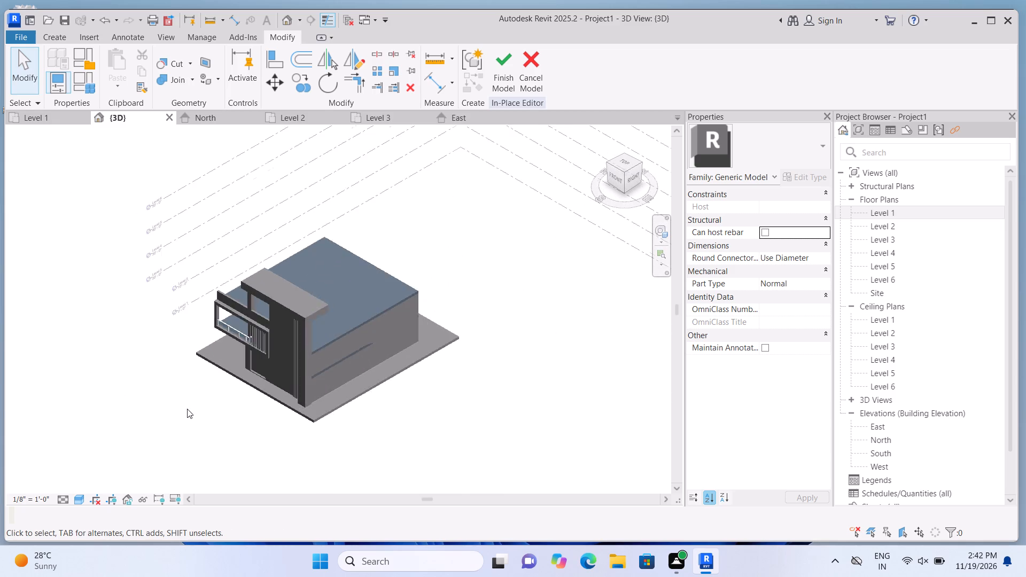
pyautogui.scroll(6, 187, 409)
pyautogui.scroll(-6, 227, 407)
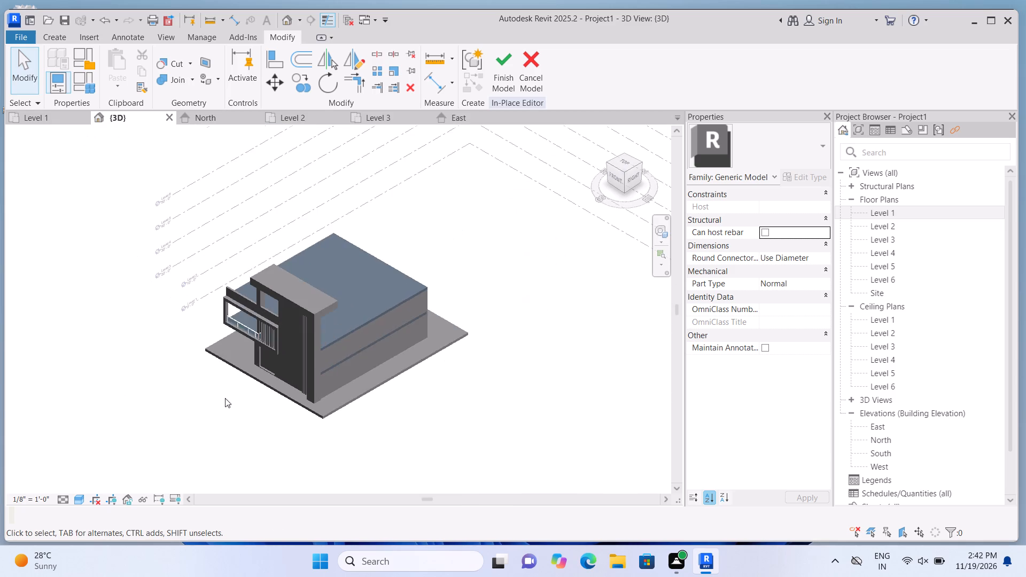
pyautogui.scroll(5, 220, 309)
pyautogui.scroll(7, 297, 355)
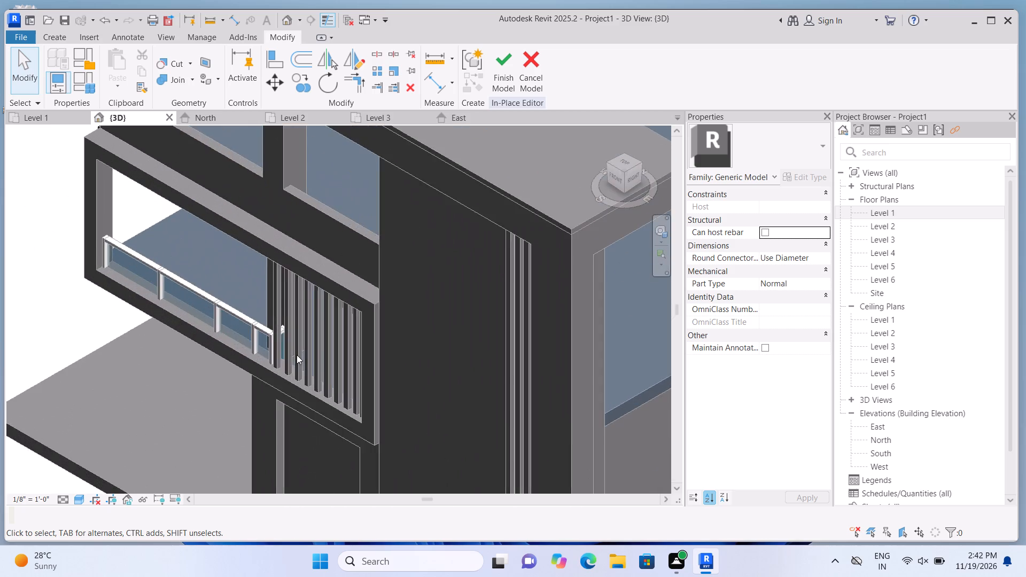
pyautogui.scroll(4, 297, 355)
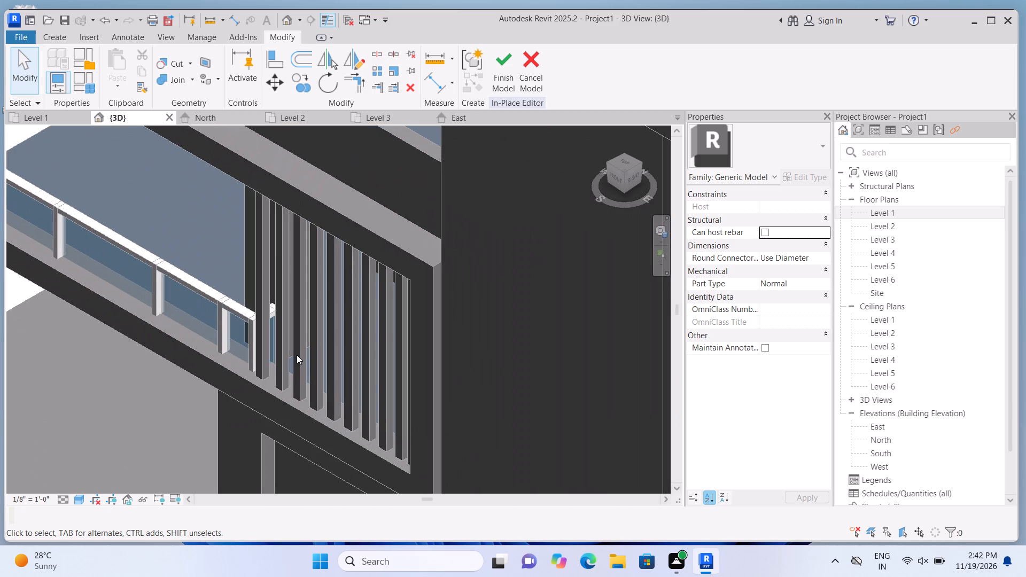
pyautogui.scroll(1, 297, 355)
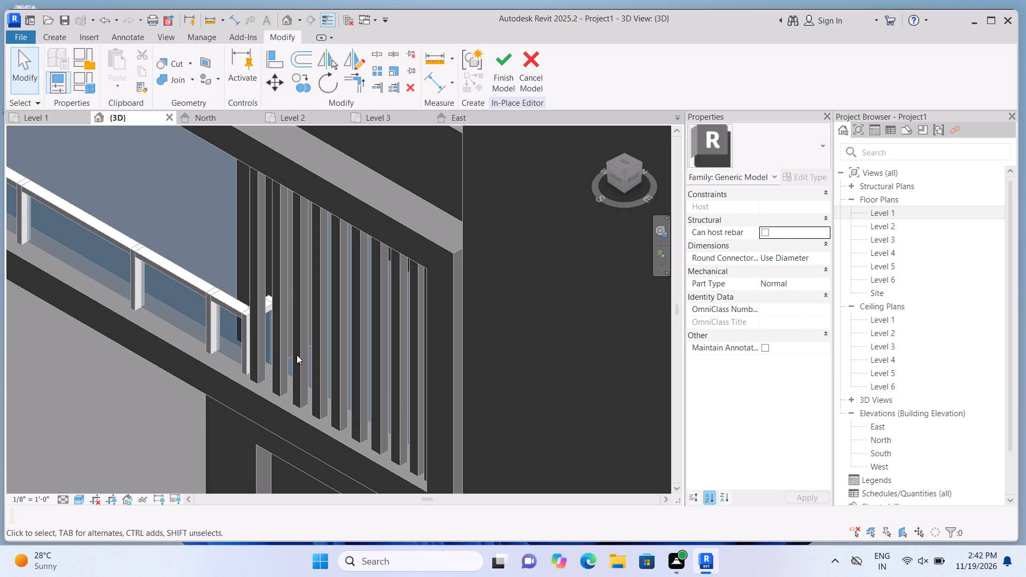
pyautogui.scroll(-2, 297, 355)
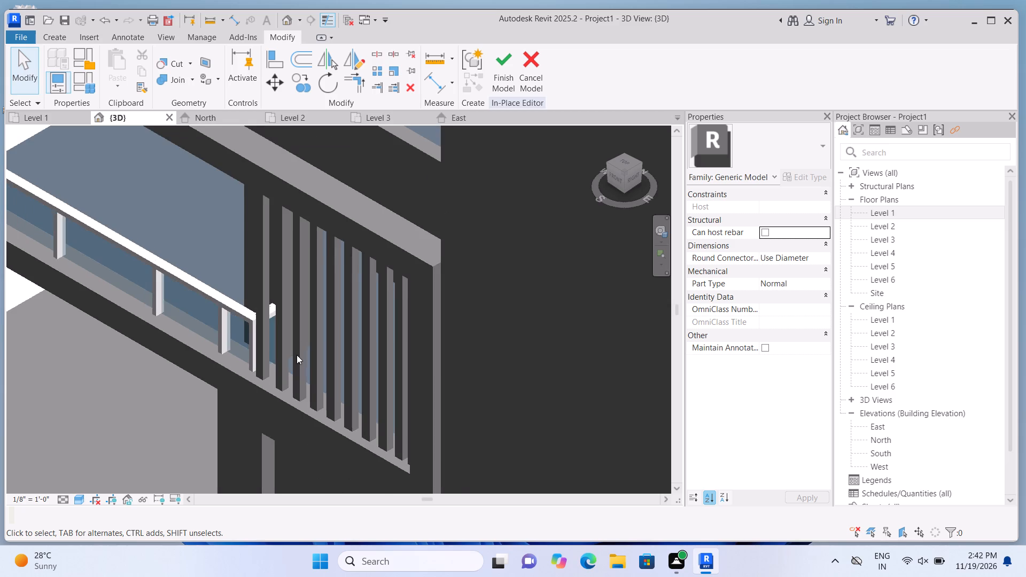
pyautogui.scroll(3, 294, 356)
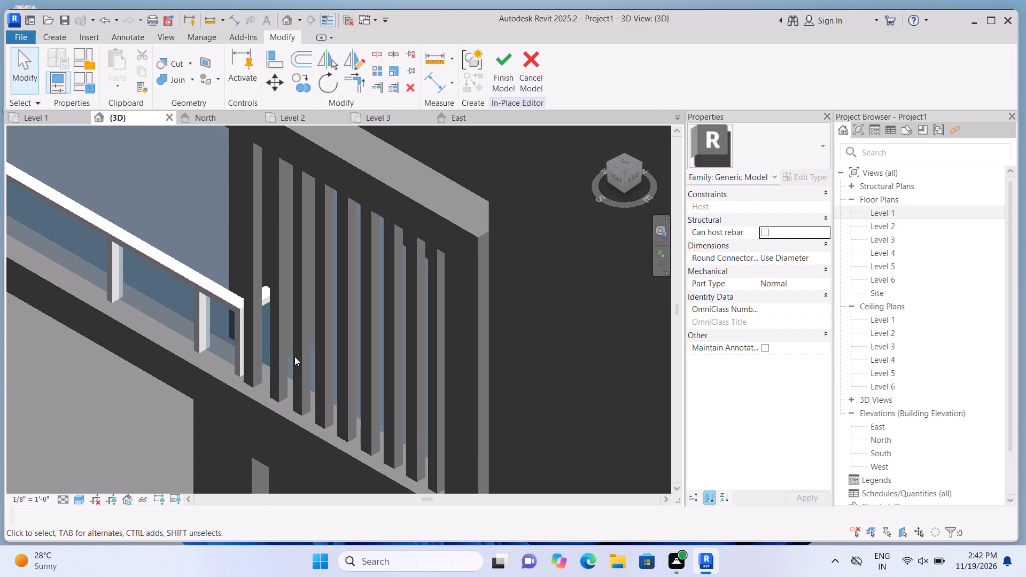
pyautogui.scroll(-7, 294, 356)
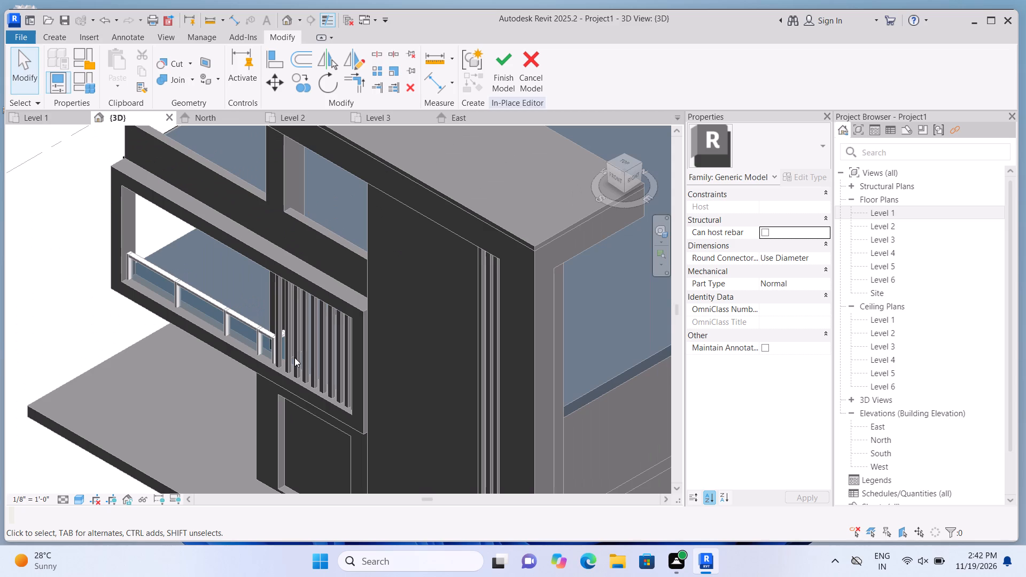
pyautogui.scroll(-6, 294, 357)
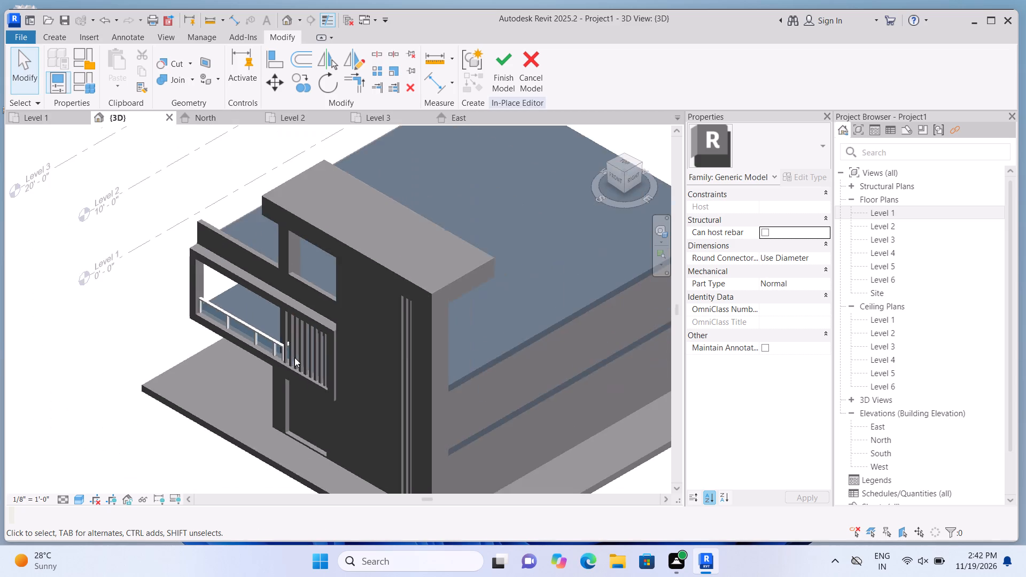
pyautogui.scroll(-2, 294, 357)
pyautogui.scroll(9, 359, 502)
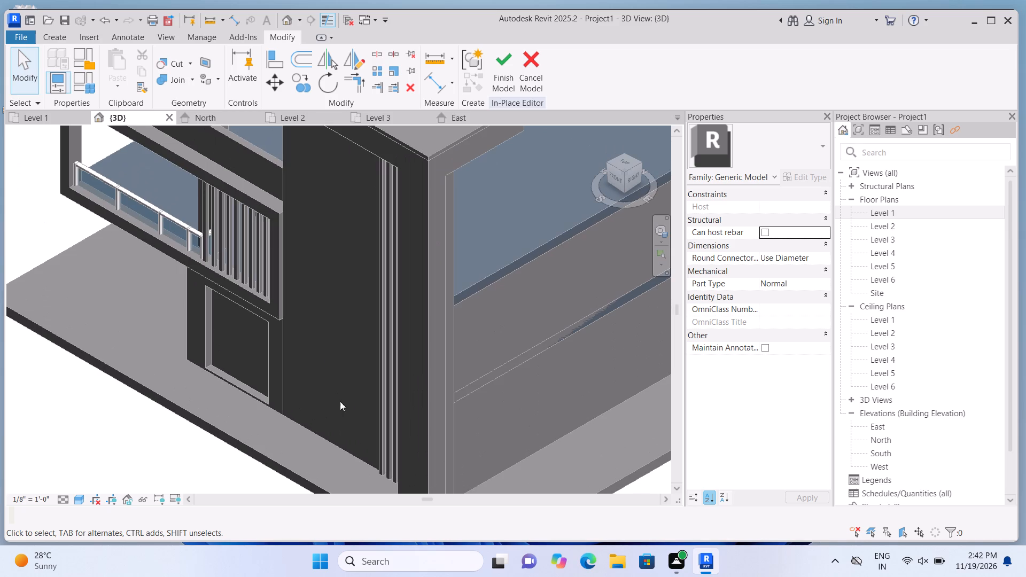
# Examine the tall front facade block, its vertical grooves, the roof overhang and the building's side wall in 3D.
pyautogui.scroll(-5, 361, 435)
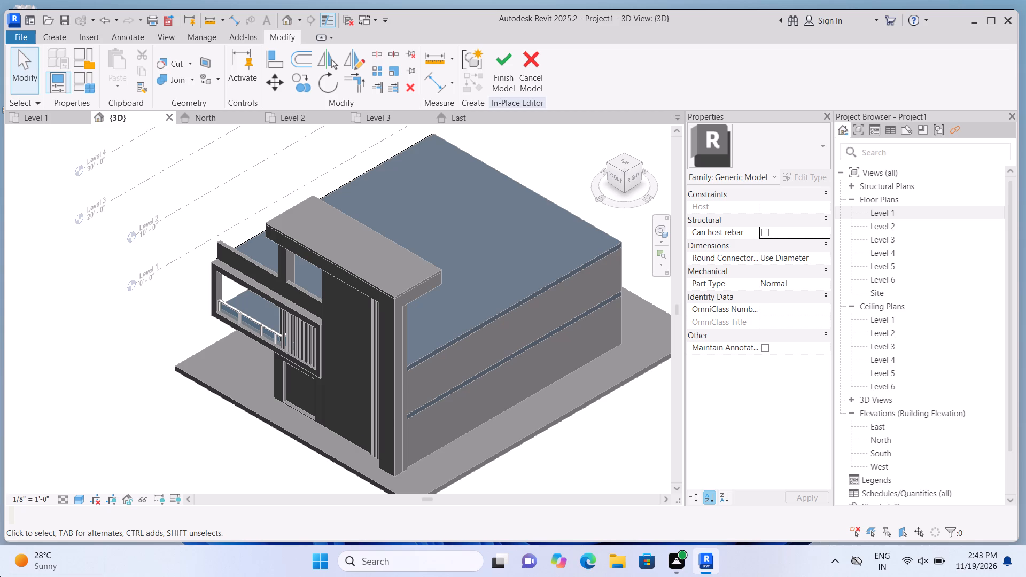
pyautogui.scroll(-5, 391, 457)
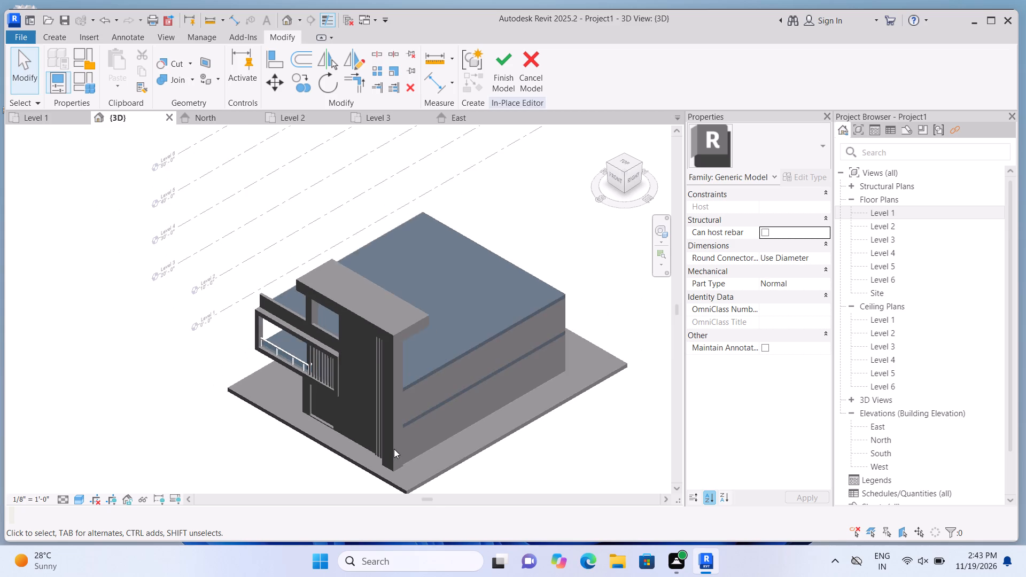
pyautogui.scroll(6, 444, 502)
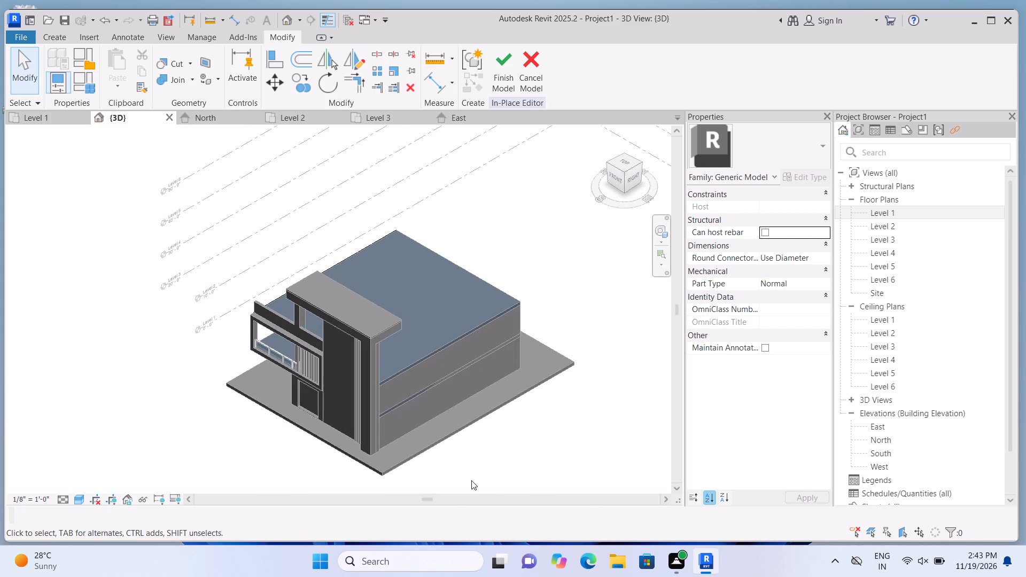
pyautogui.scroll(3, 473, 479)
pyautogui.scroll(1, 384, 378)
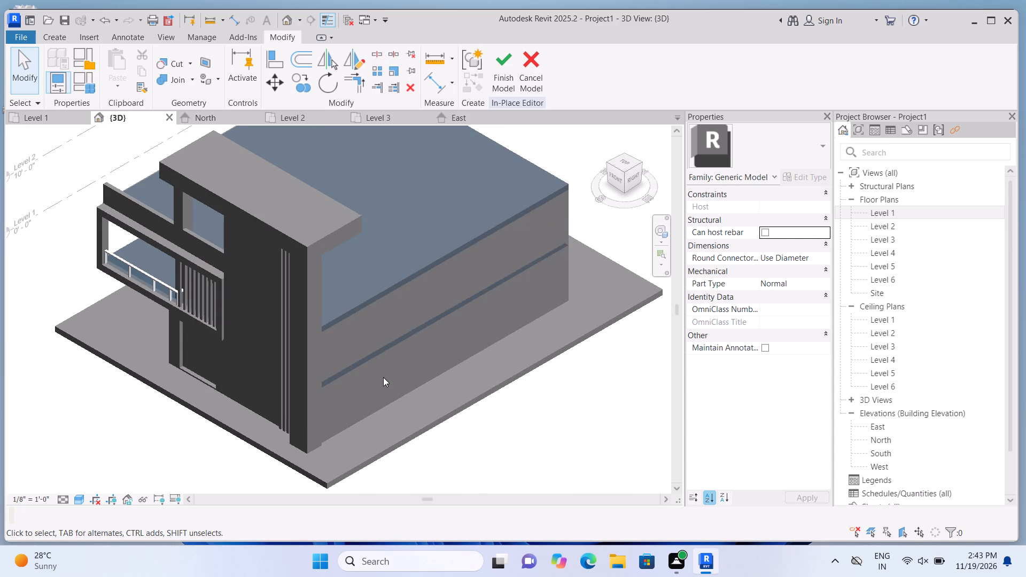
pyautogui.scroll(-4, 410, 371)
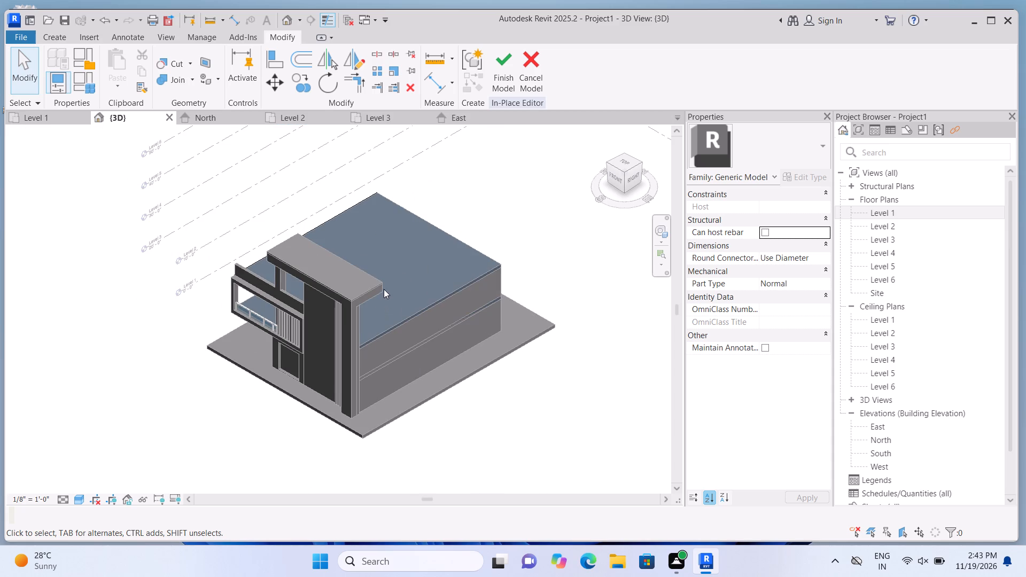
pyautogui.scroll(3, 370, 348)
pyautogui.scroll(5, 317, 380)
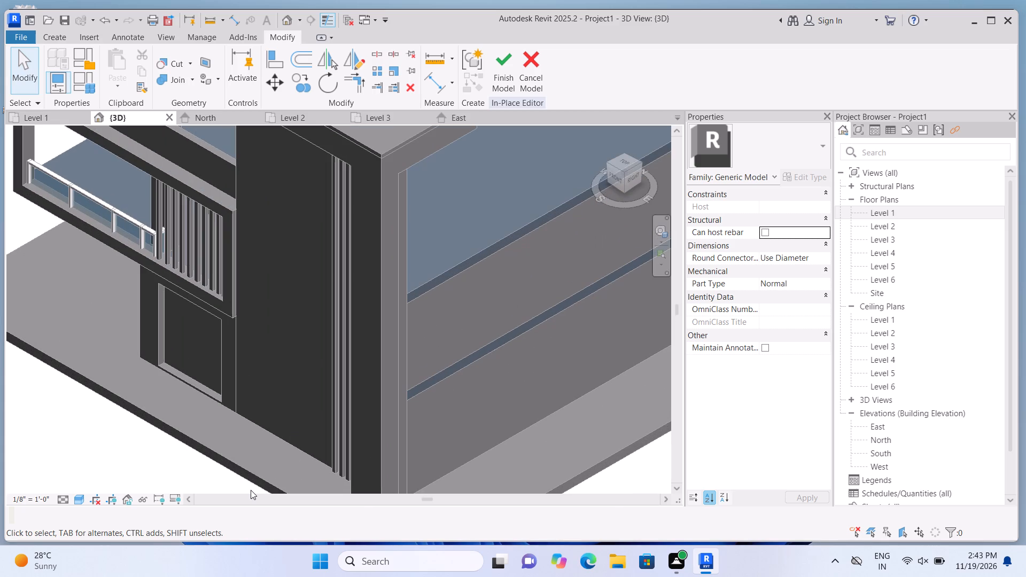
pyautogui.scroll(-4, 241, 439)
pyautogui.scroll(2, 181, 423)
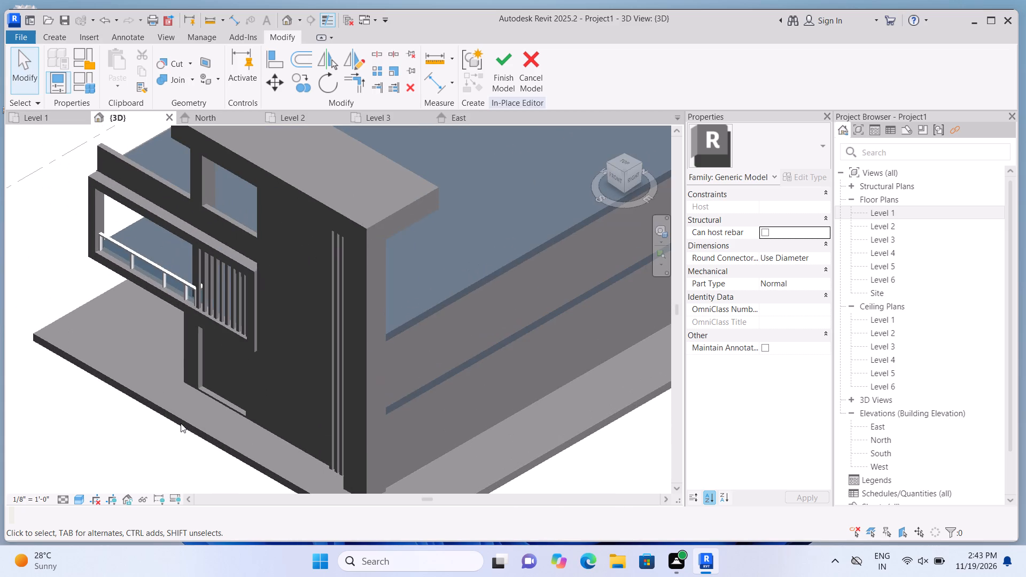
pyautogui.scroll(1, 243, 299)
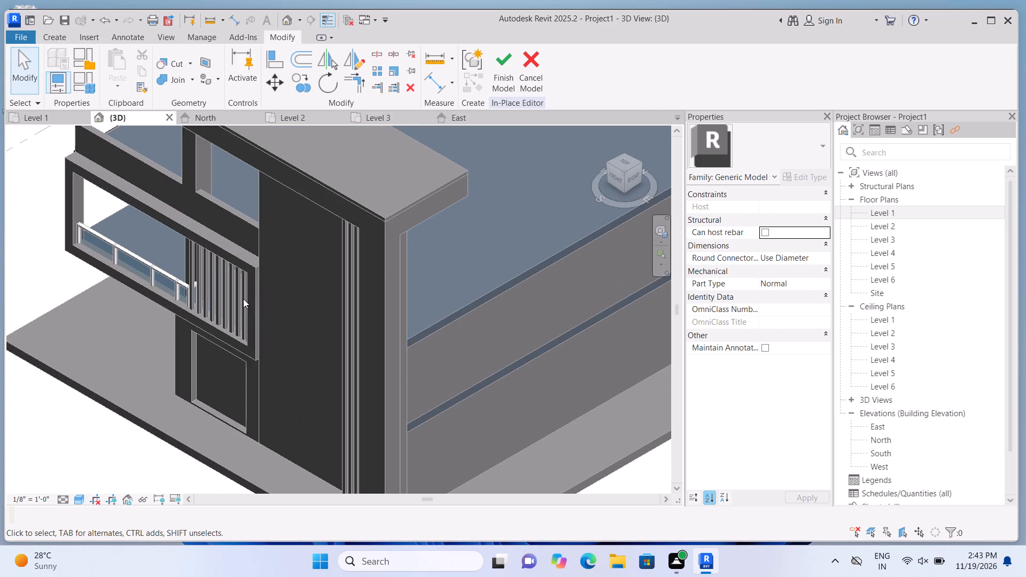
pyautogui.scroll(-3, 243, 299)
pyautogui.scroll(2, 265, 171)
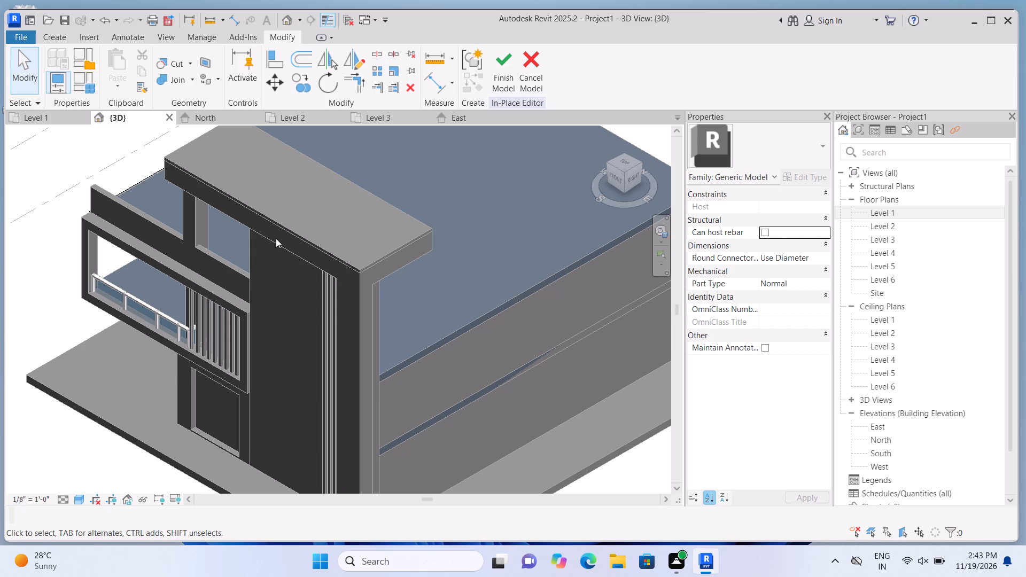
pyautogui.scroll(-7, 331, 284)
pyautogui.scroll(-3, 377, 323)
pyautogui.scroll(11, 367, 345)
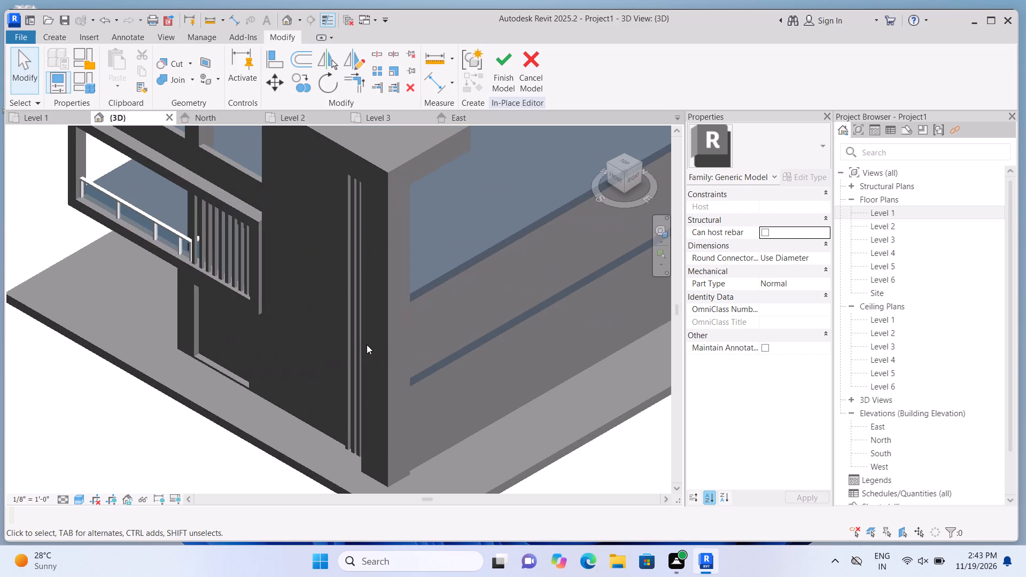
pyautogui.scroll(-1, 367, 345)
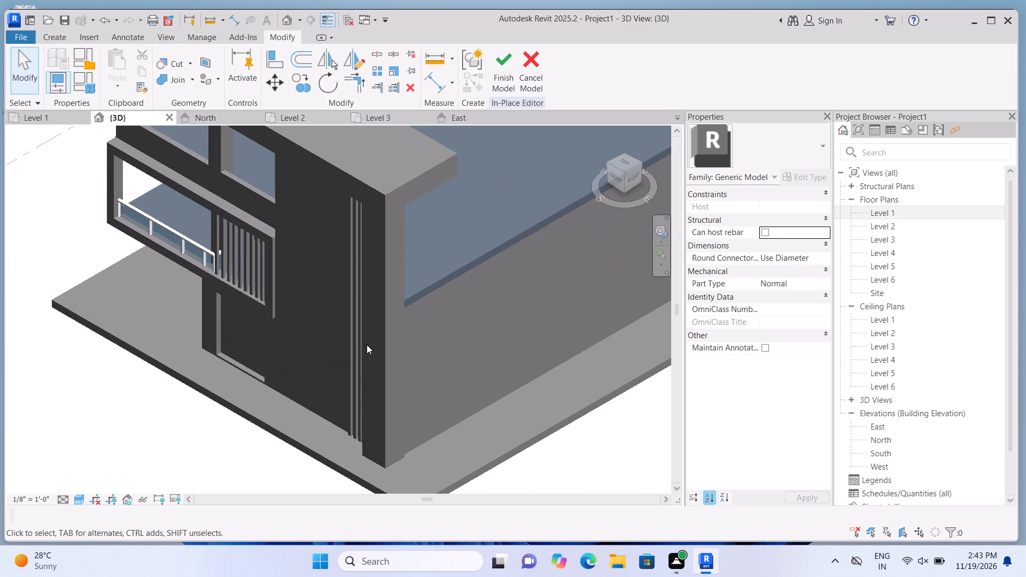
# Compare the facade's straight-on front view with the home 3D view.
pyautogui.click(615, 178)
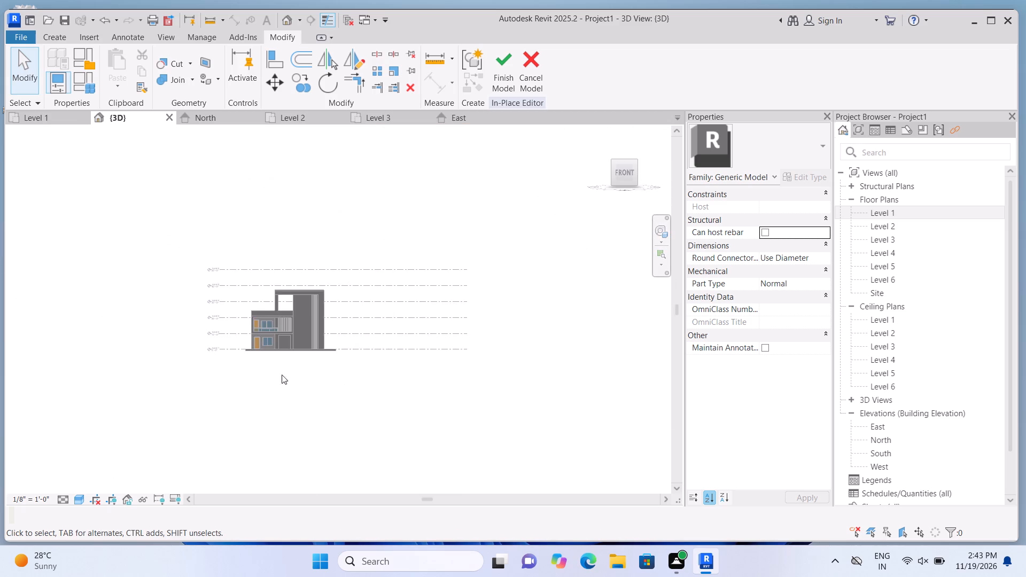
pyautogui.scroll(13, 279, 371)
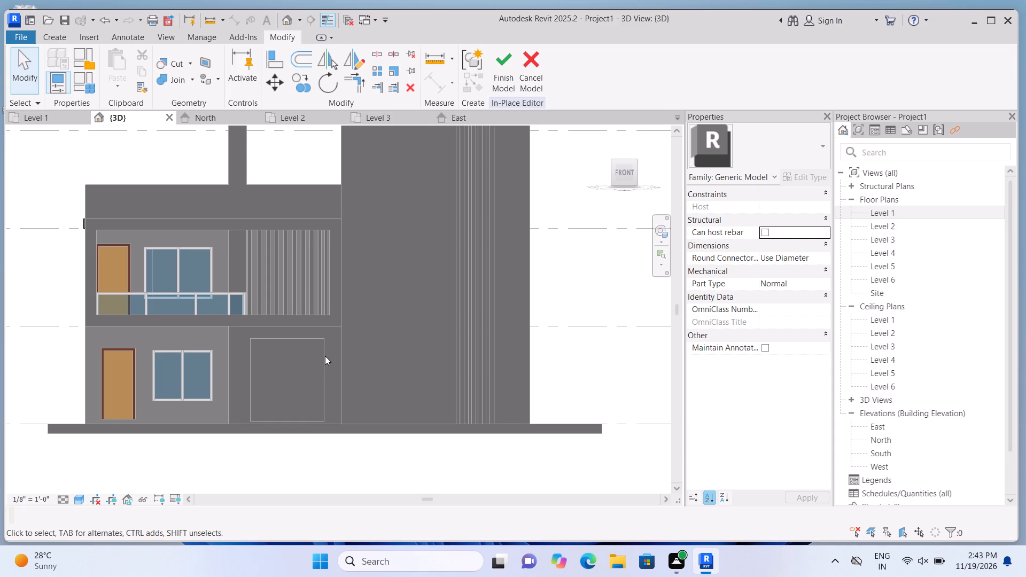
pyautogui.scroll(-4, 409, 295)
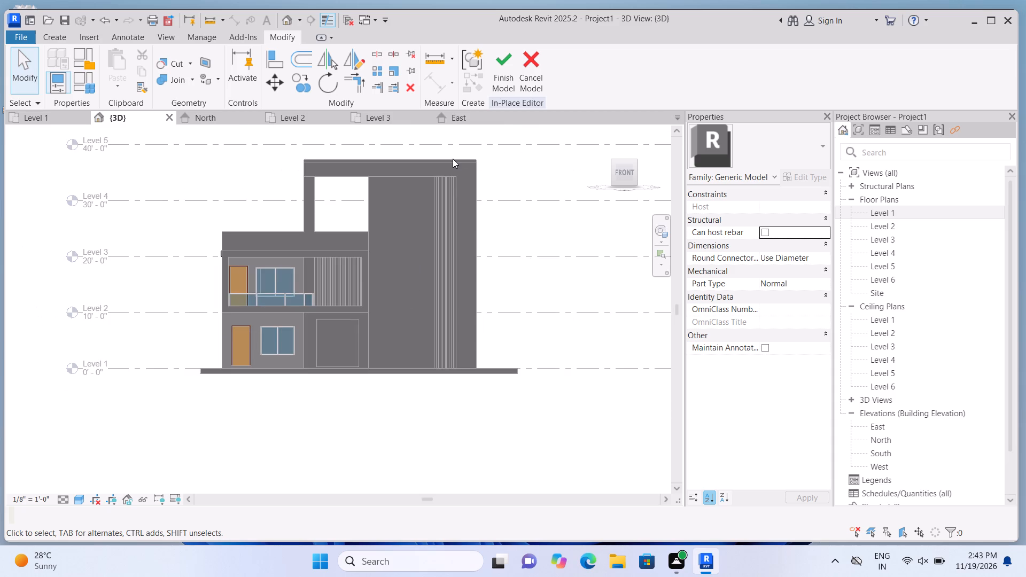
pyautogui.scroll(1, 453, 159)
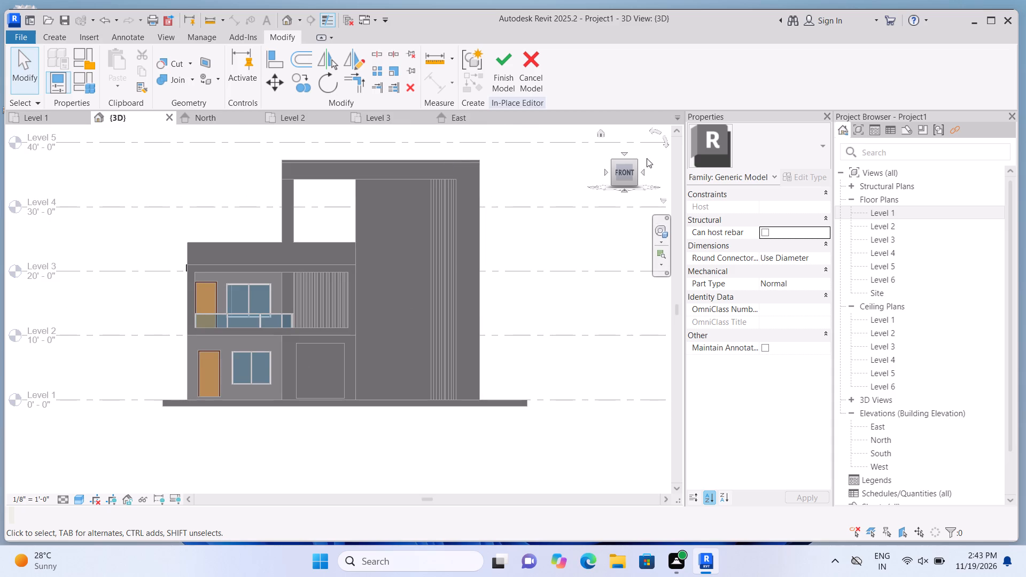
pyautogui.click(601, 133)
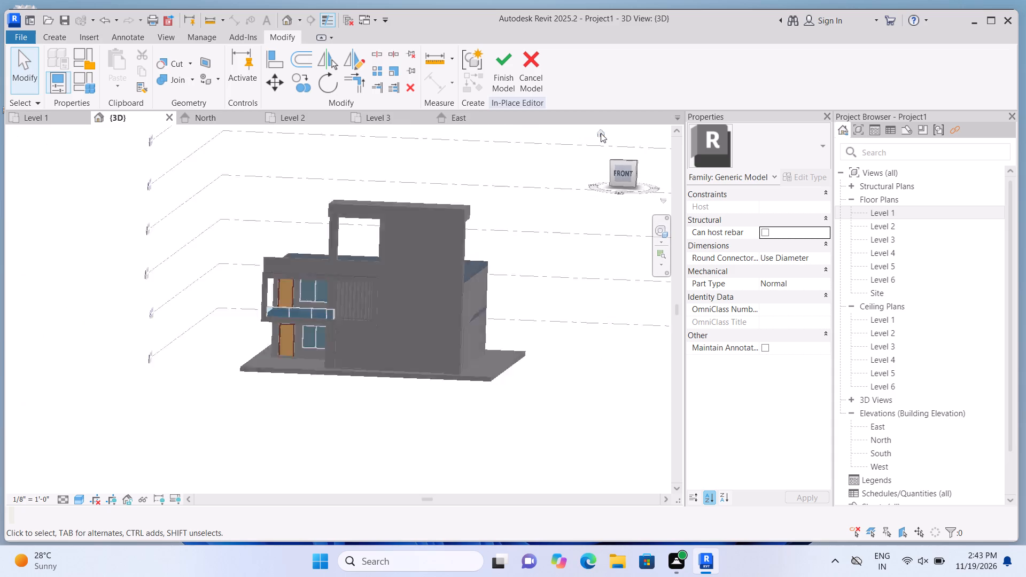
pyautogui.scroll(9, 223, 326)
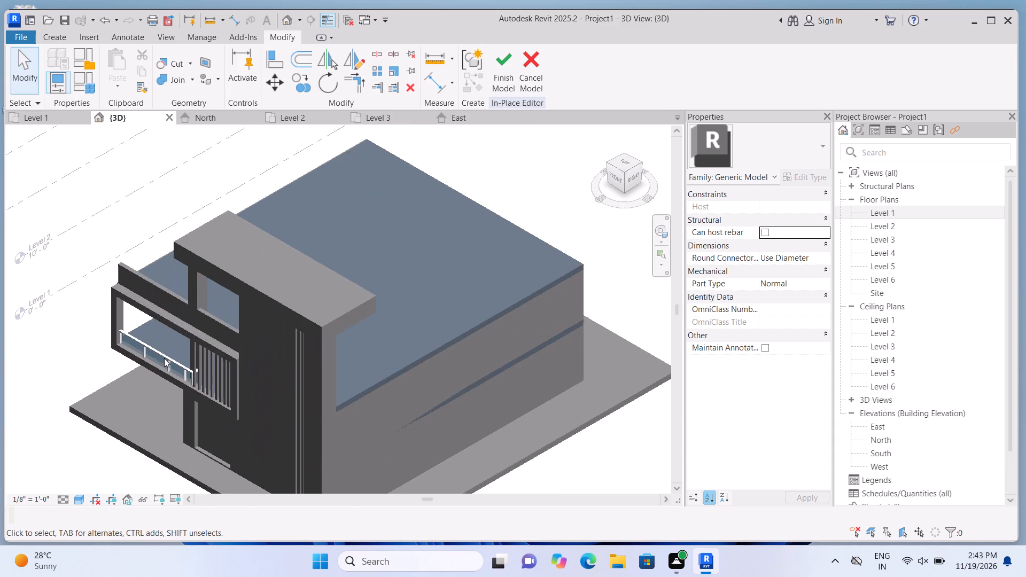
pyautogui.scroll(1, 169, 311)
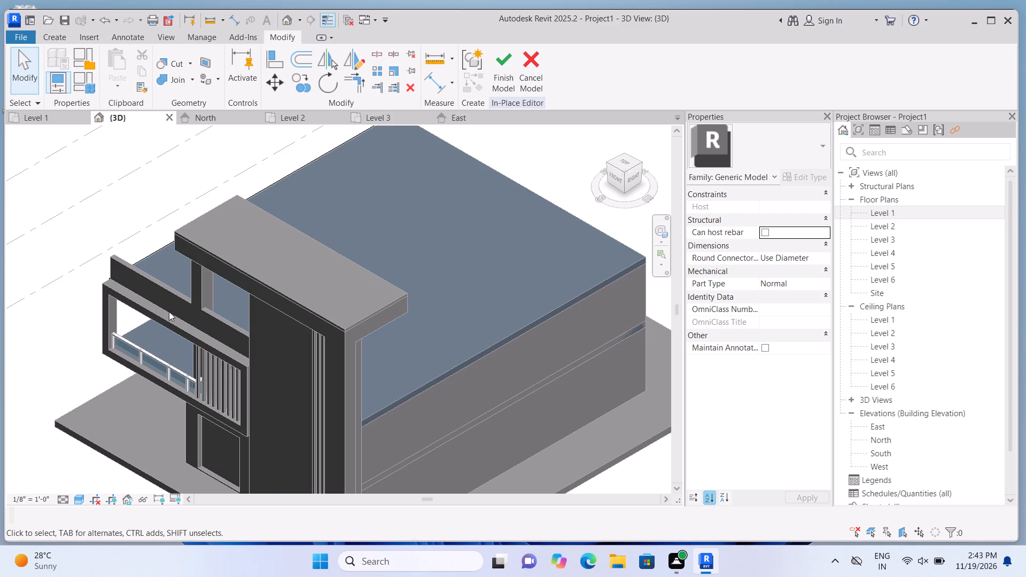
pyautogui.scroll(-2, 169, 311)
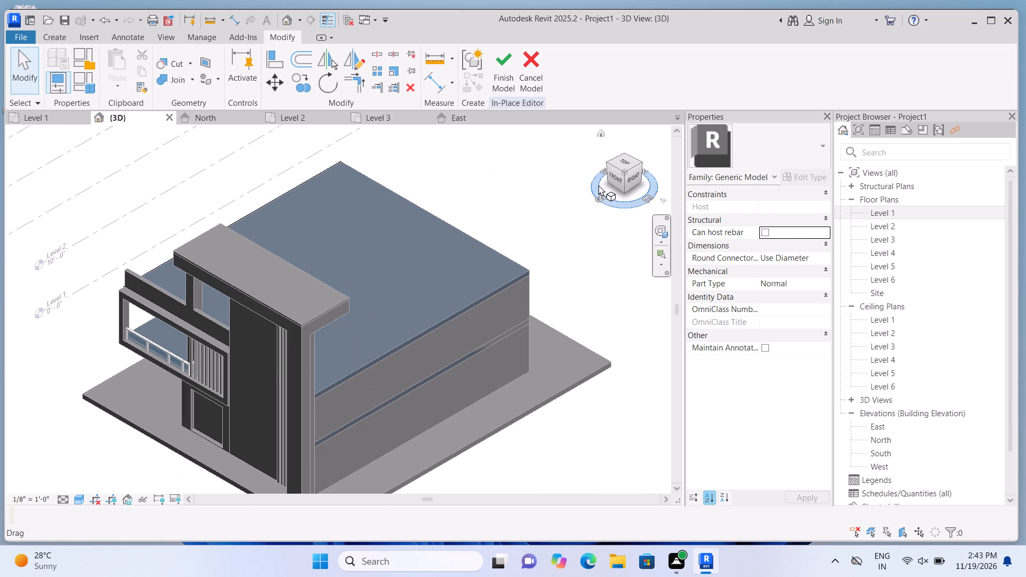
# Start a void extrusion from the front view, using the face of the ground-floor panel below the balcony slats as its work plane.
pyautogui.click(618, 177)
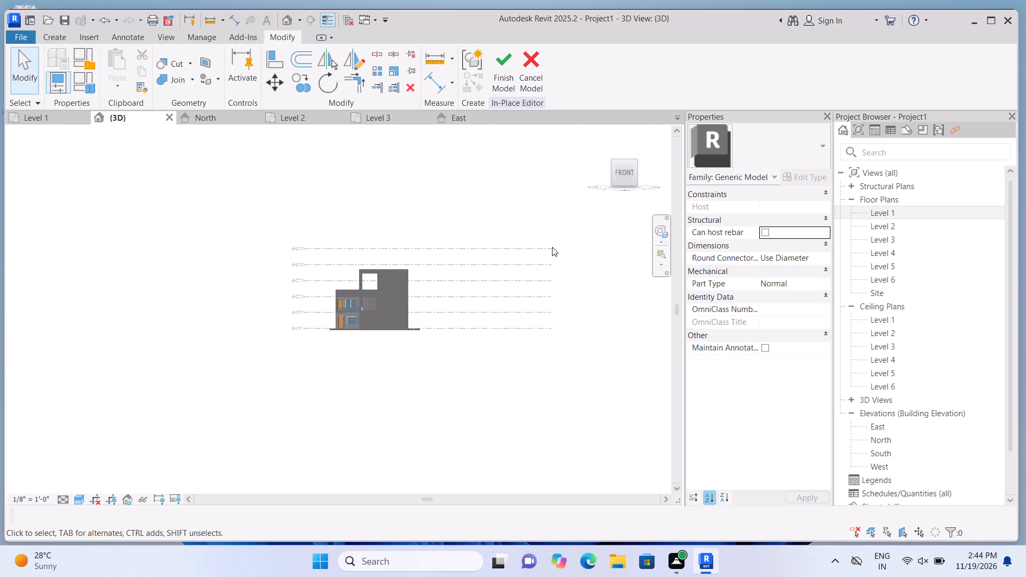
pyautogui.scroll(10, 276, 329)
pyautogui.scroll(-2, 276, 329)
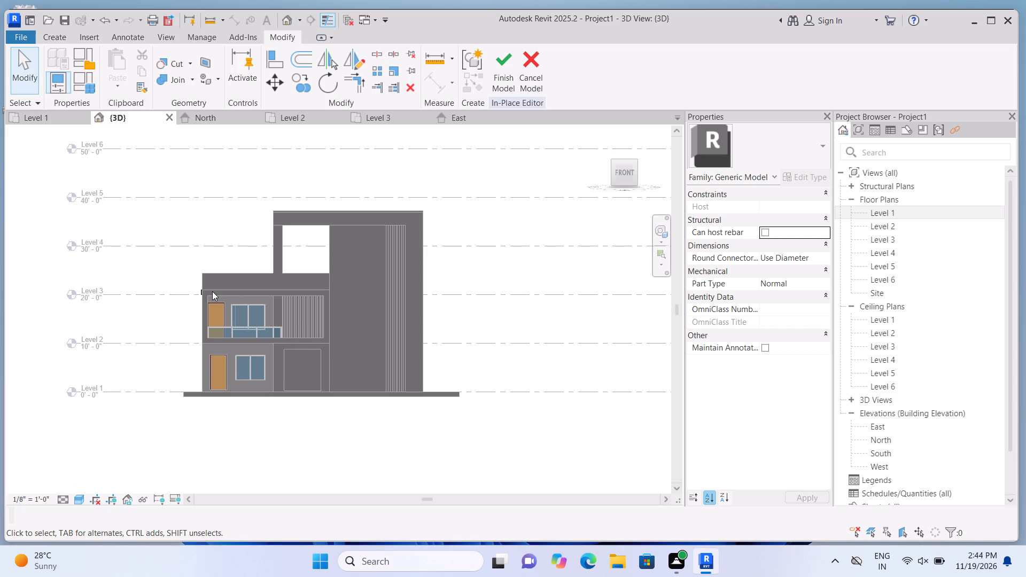
pyautogui.click(52, 37)
pyautogui.click(275, 78)
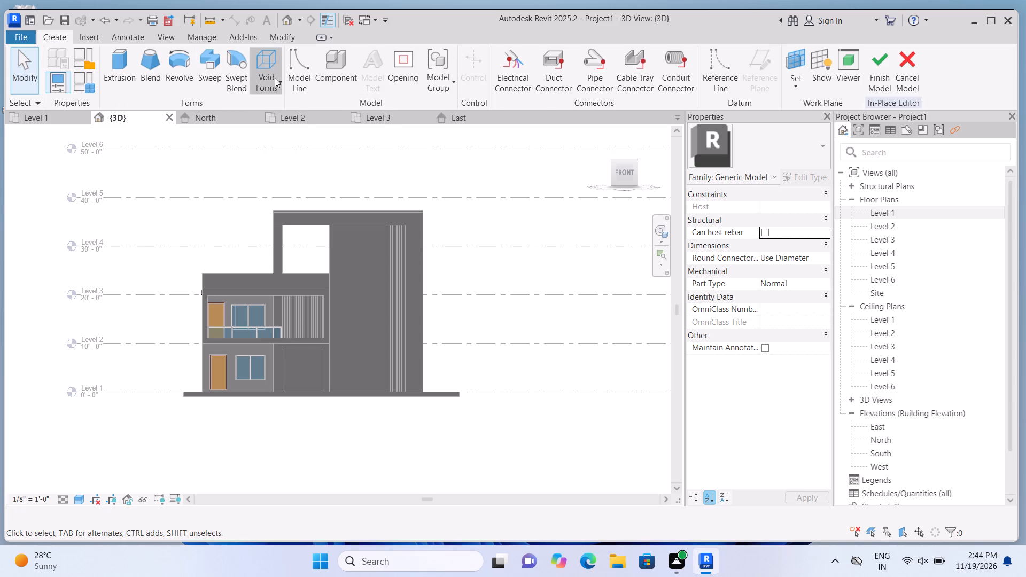
pyautogui.click(285, 111)
pyautogui.scroll(-1, 463, 121)
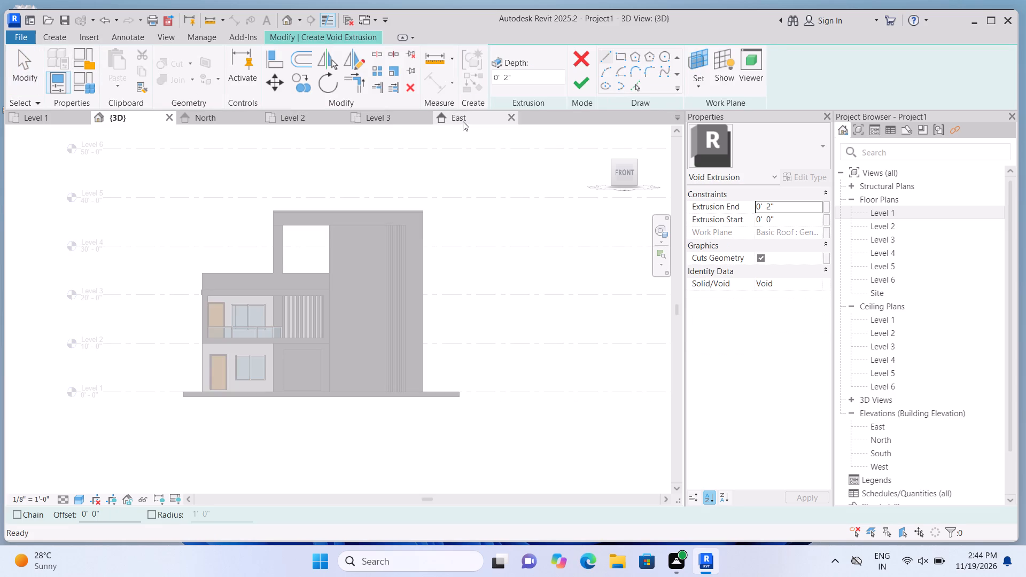
pyautogui.click(705, 85)
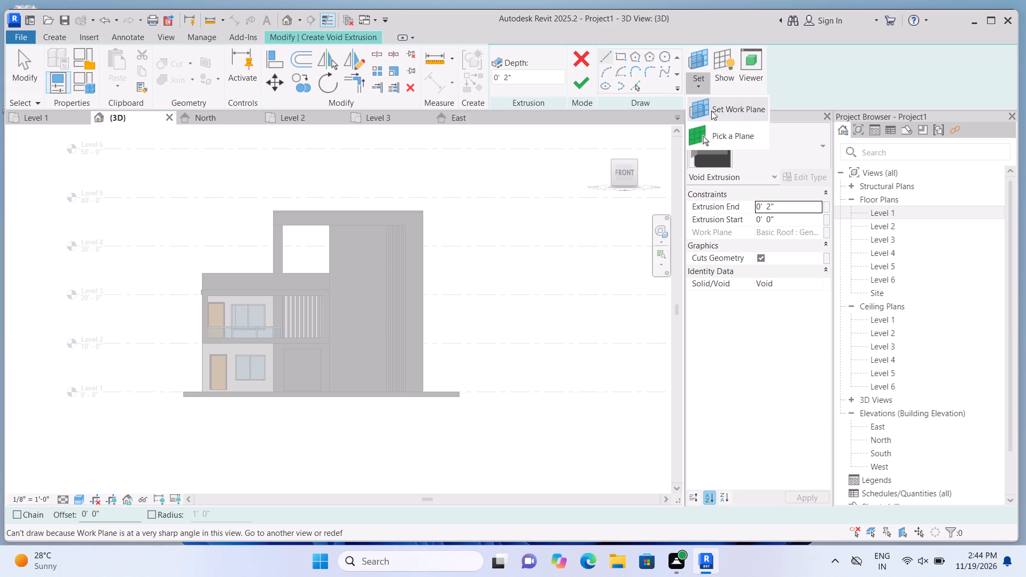
pyautogui.click(718, 132)
pyautogui.scroll(5, 315, 392)
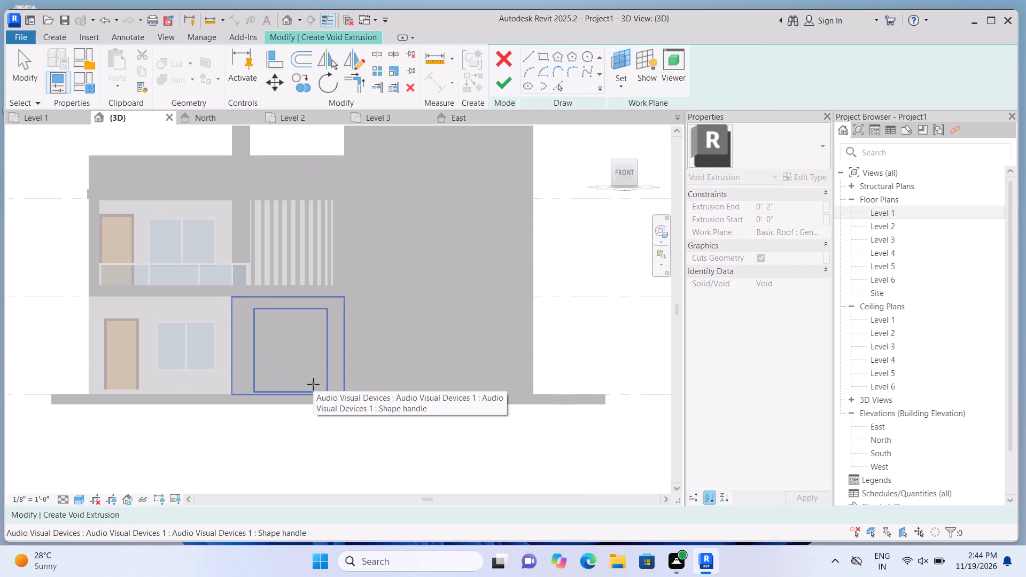
pyautogui.click(307, 345)
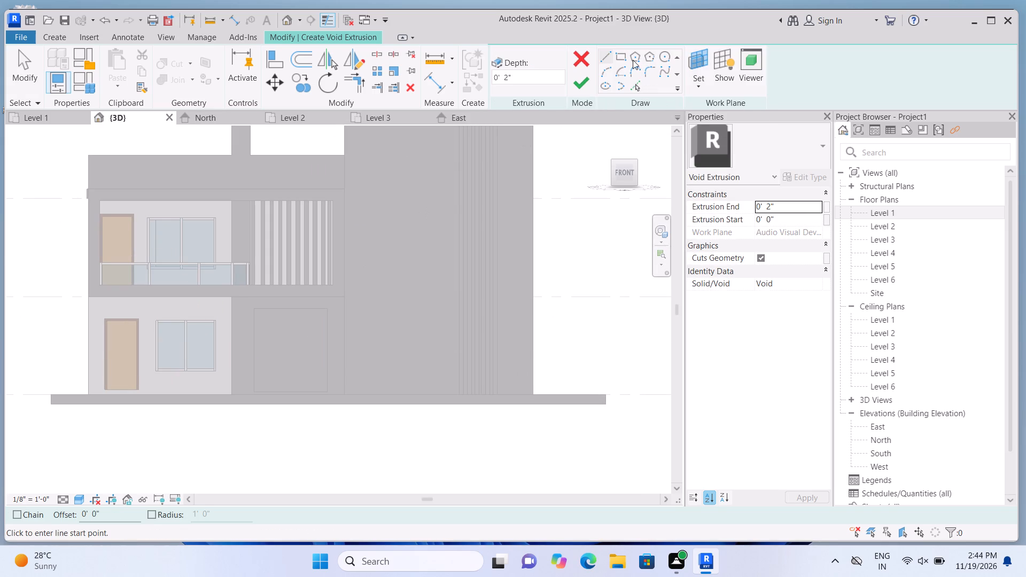
# Sketch a narrow vertical rectangle about 3.5" wide and 8'-6" tall just inside the ground-floor panel's left edge.
pyautogui.click(621, 56)
pyautogui.scroll(2, 278, 354)
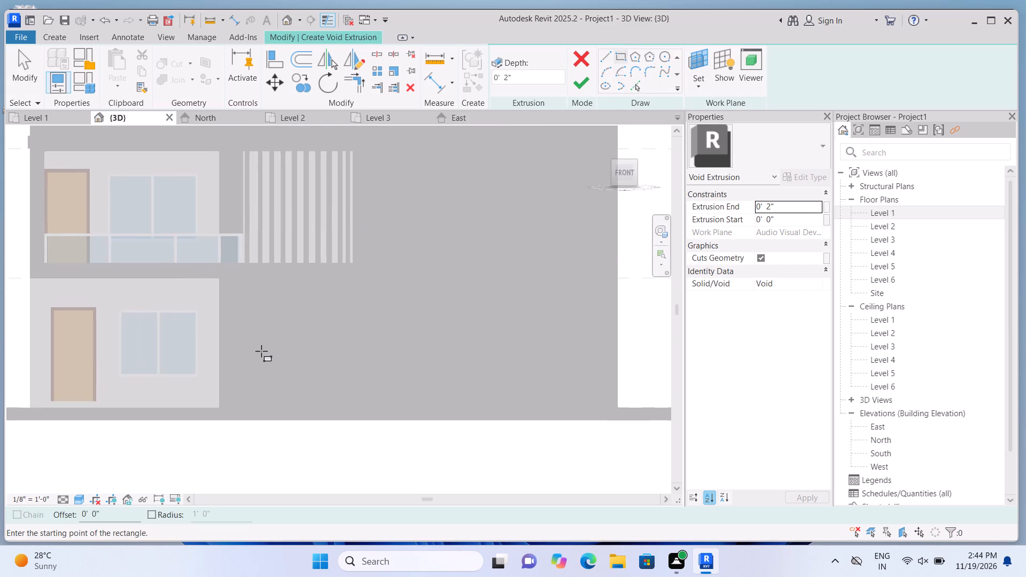
pyautogui.scroll(1, 261, 351)
pyautogui.scroll(3, 261, 290)
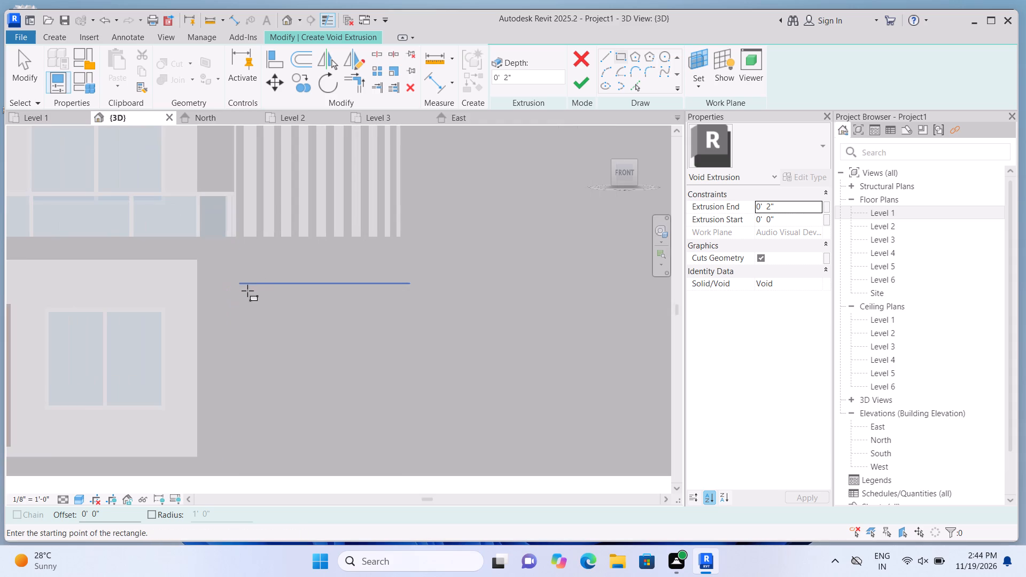
pyautogui.click(246, 284)
pyautogui.scroll(-2, 273, 331)
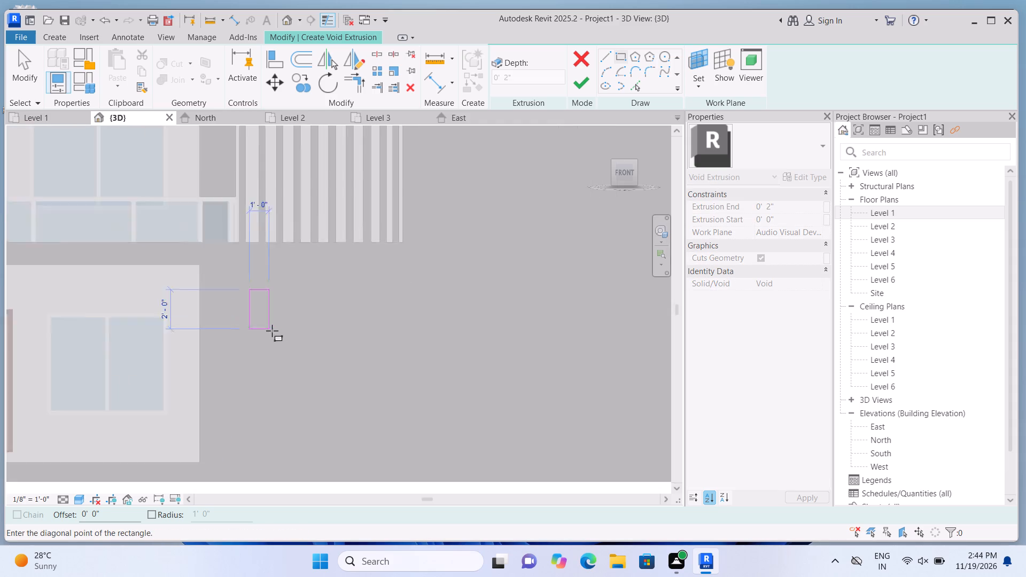
pyautogui.scroll(-3, 272, 331)
pyautogui.scroll(4, 279, 409)
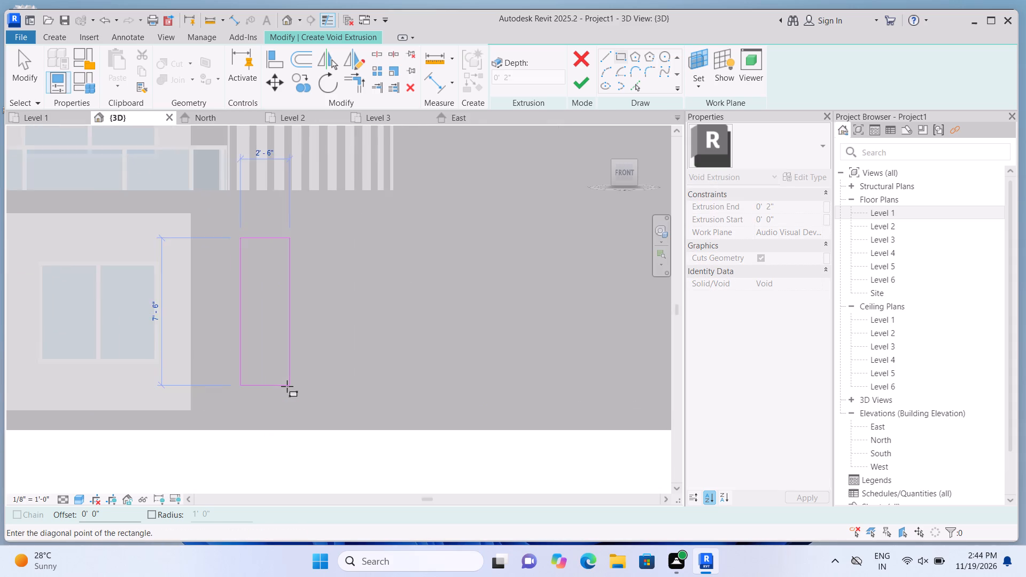
pyautogui.scroll(2, 287, 386)
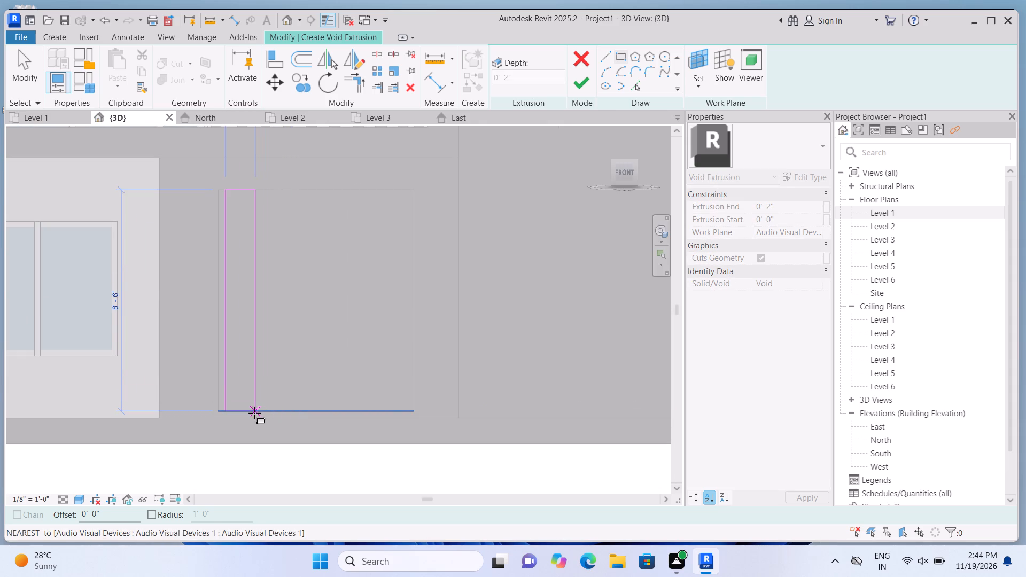
pyautogui.click(233, 409)
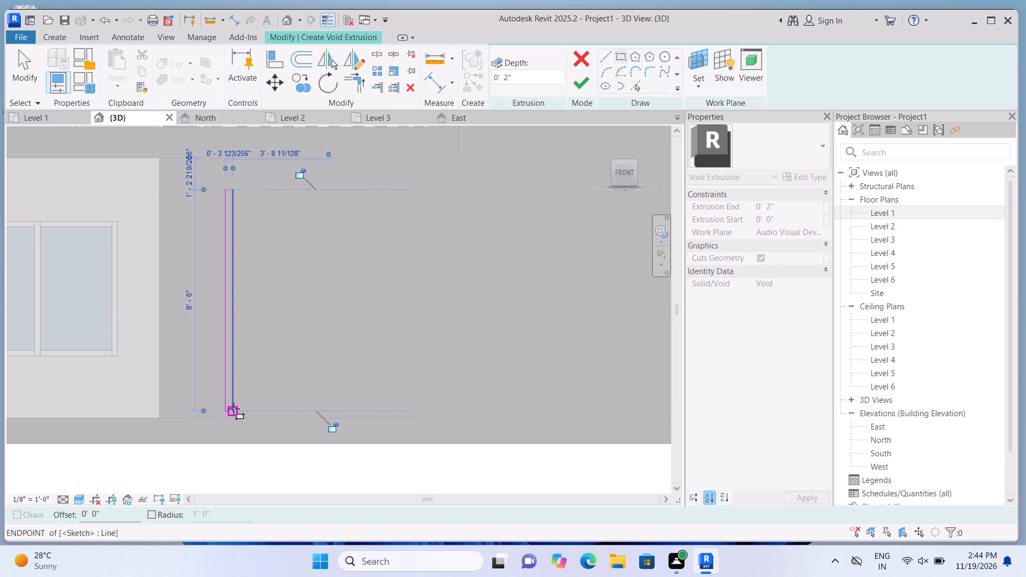
pyautogui.press('Escape')
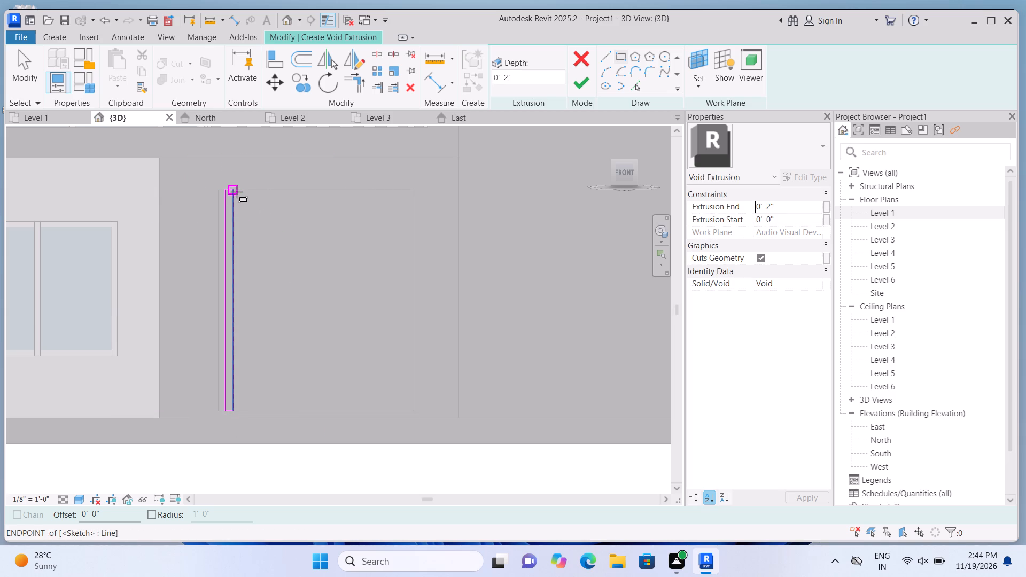
# Sketch four more narrow vertical rectangles, each 8'-6" tall, at similar gaps to the right of the first strip.
pyautogui.click(240, 192)
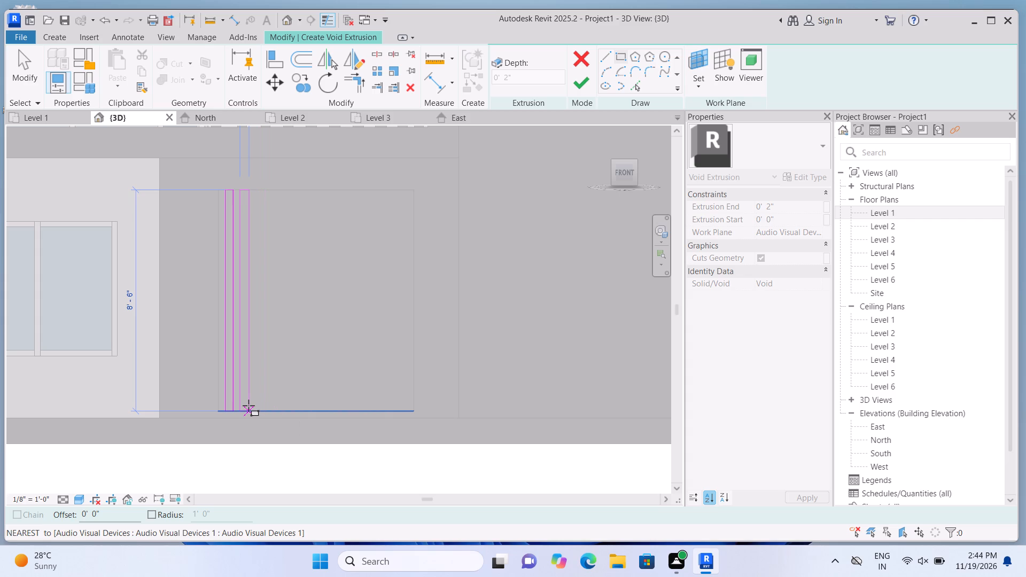
pyautogui.click(248, 406)
pyautogui.press('Escape')
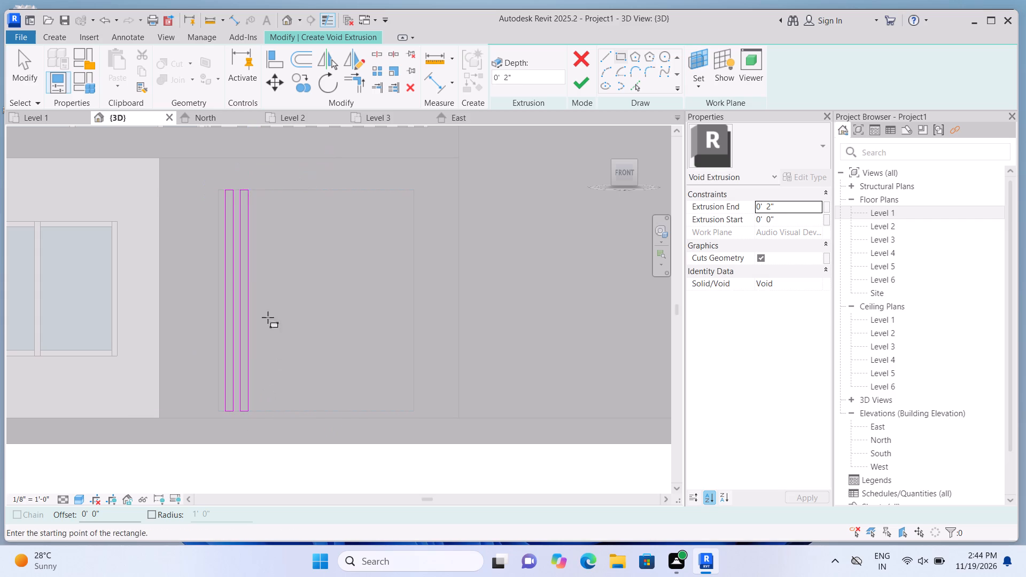
pyautogui.click(254, 193)
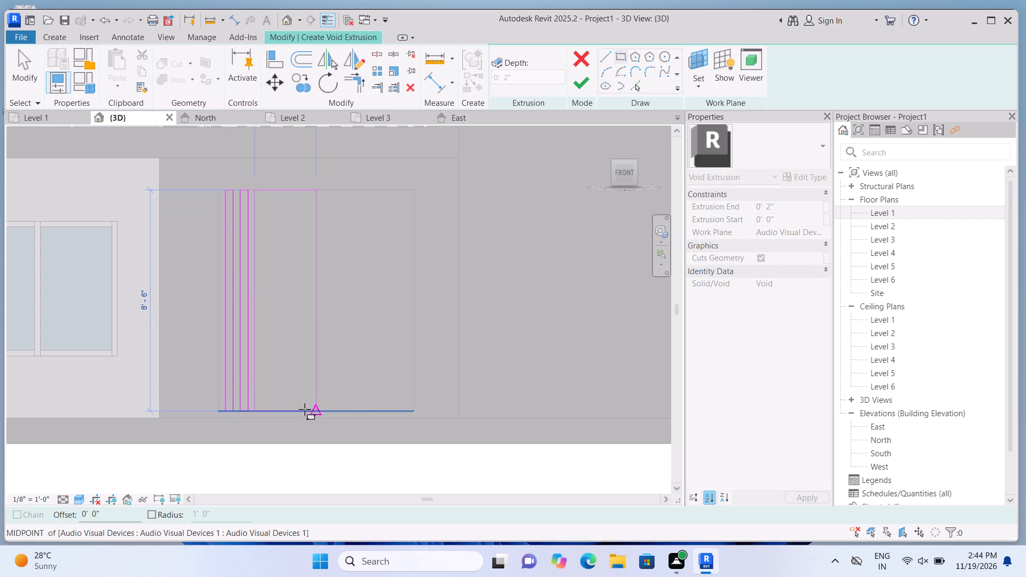
pyautogui.click(264, 410)
pyautogui.press('Escape')
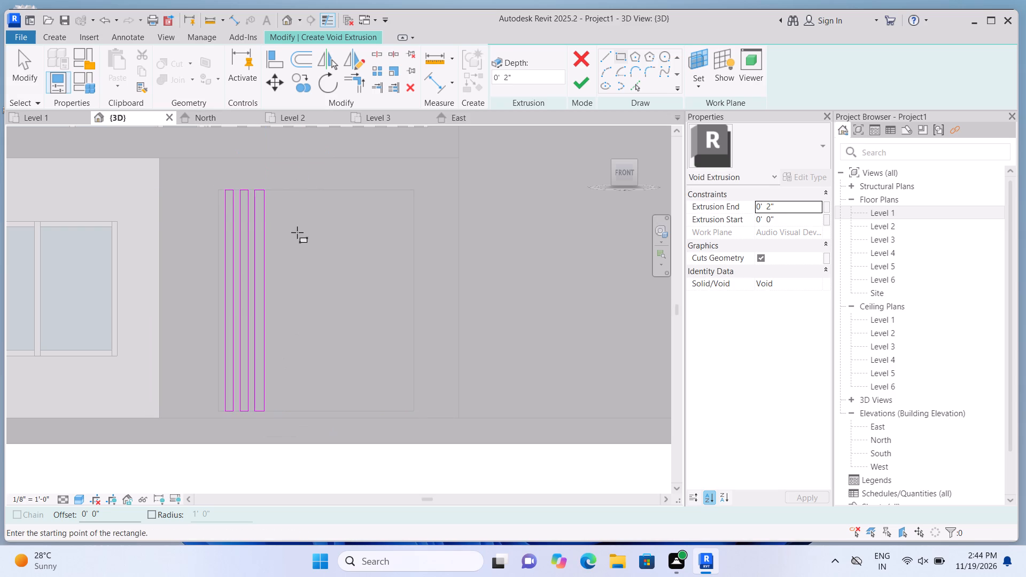
pyautogui.click(270, 193)
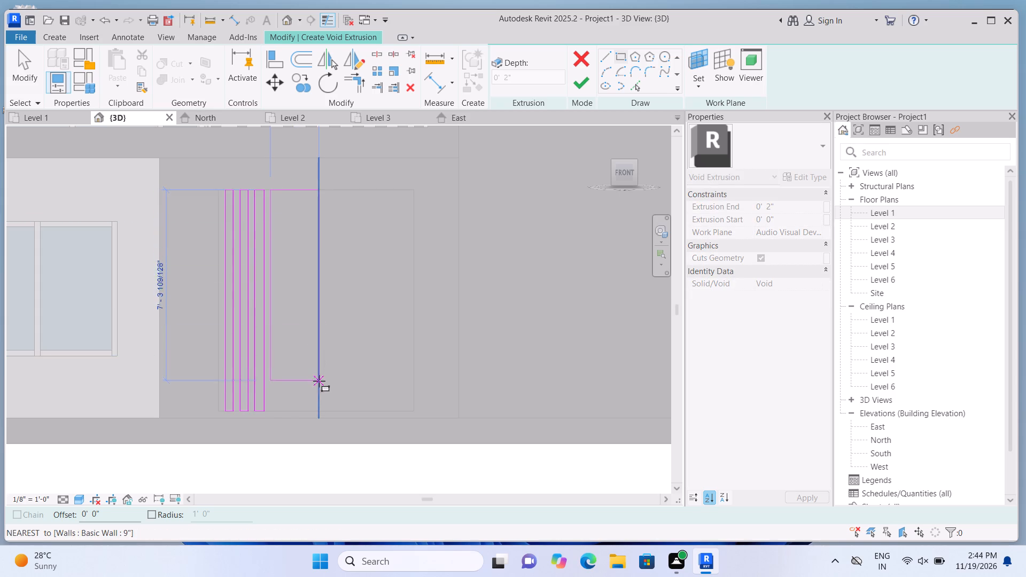
pyautogui.click(279, 409)
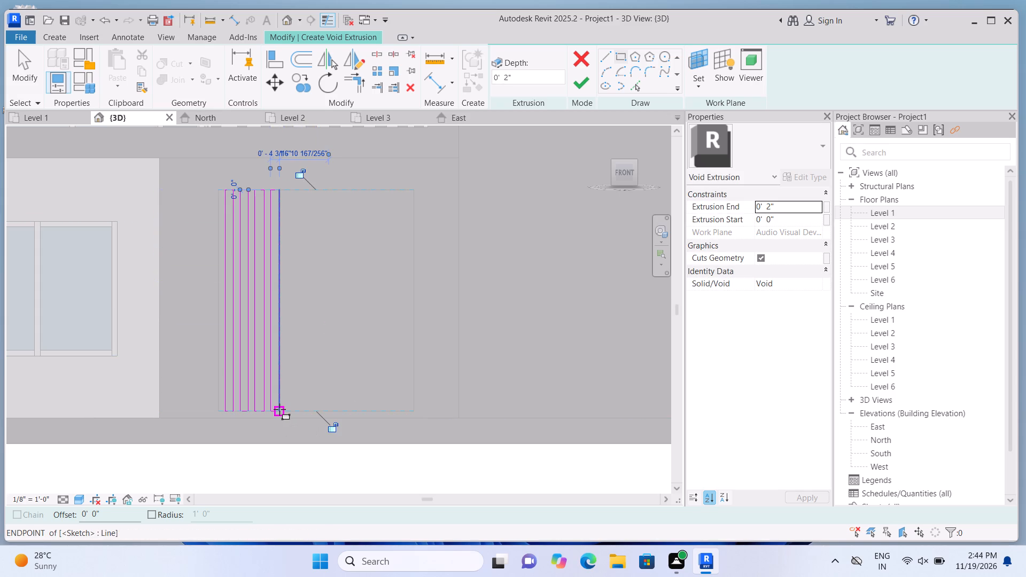
pyautogui.press('Escape')
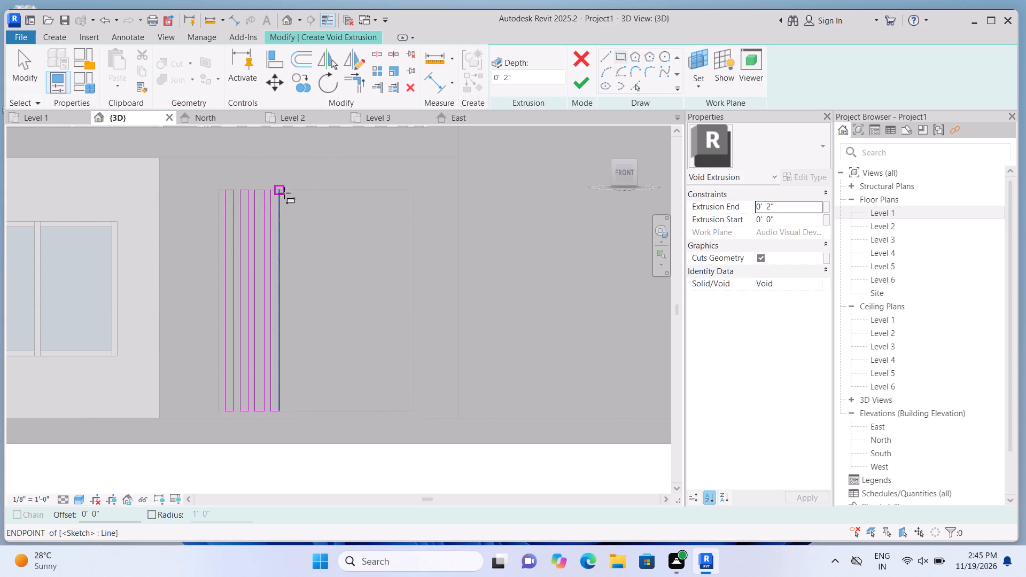
pyautogui.click(286, 190)
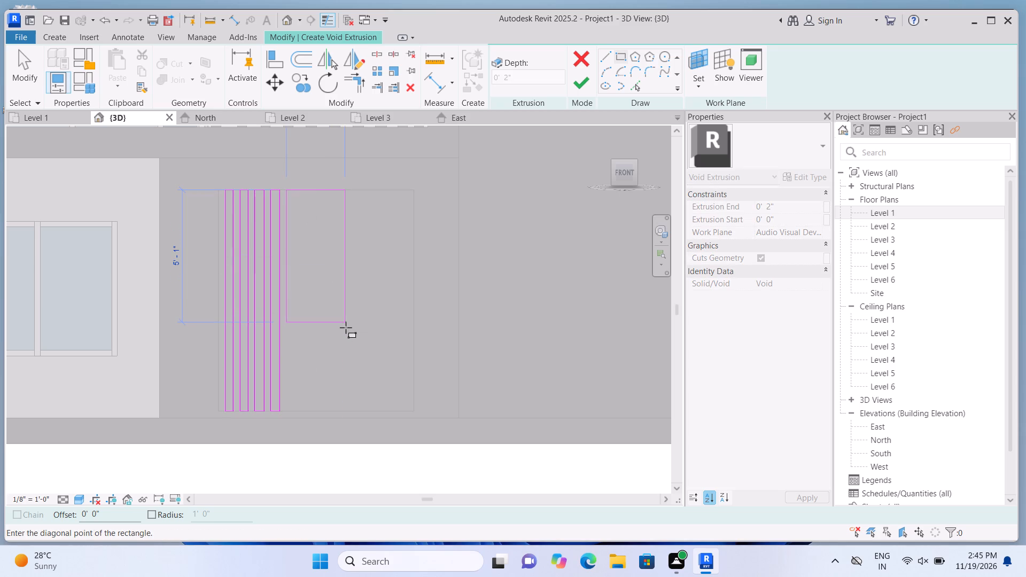
pyautogui.click(294, 410)
pyautogui.press('Escape')
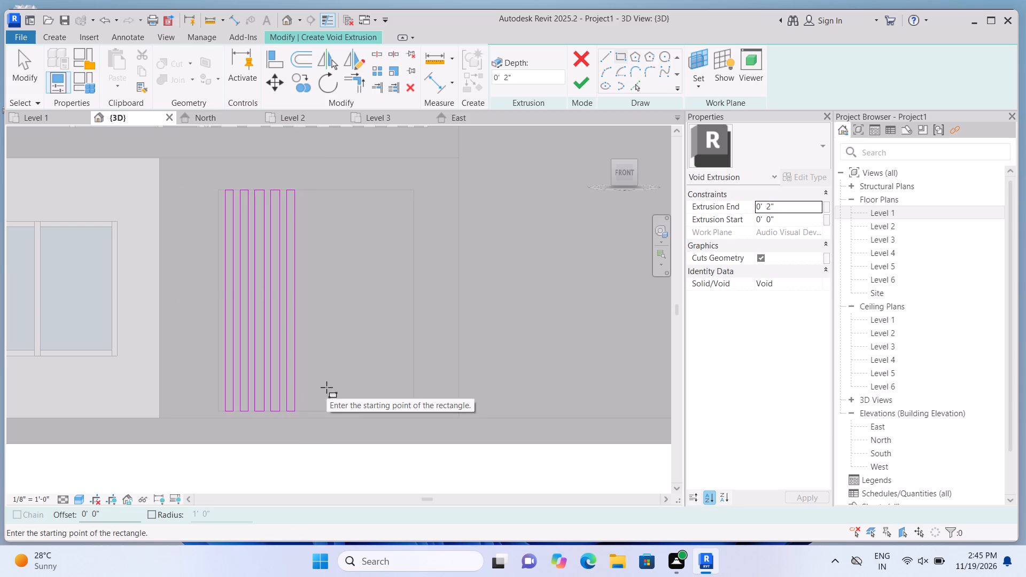
# Sketch a sixth narrow vertical rectangle, 8'-6" tall, a small gap to the right of the fifth strip.
pyautogui.scroll(-1, 332, 350)
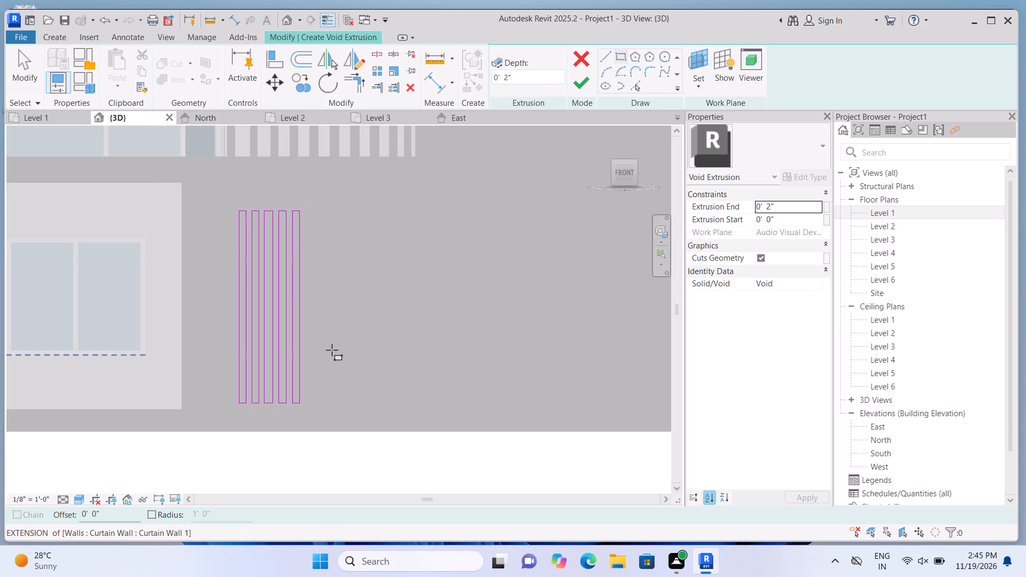
pyautogui.scroll(-1, 332, 350)
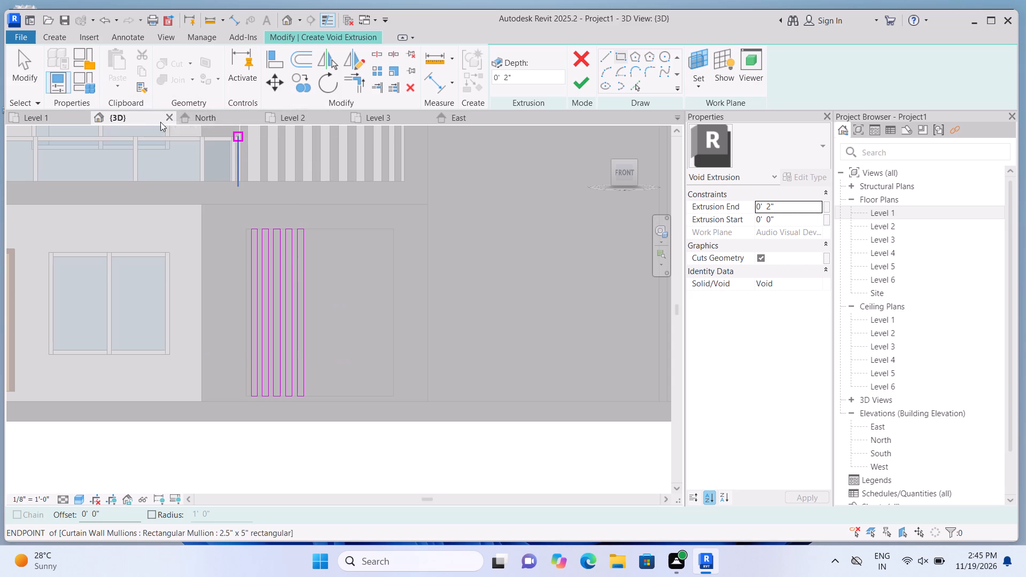
pyautogui.scroll(-1, 176, 149)
pyautogui.scroll(1, 174, 185)
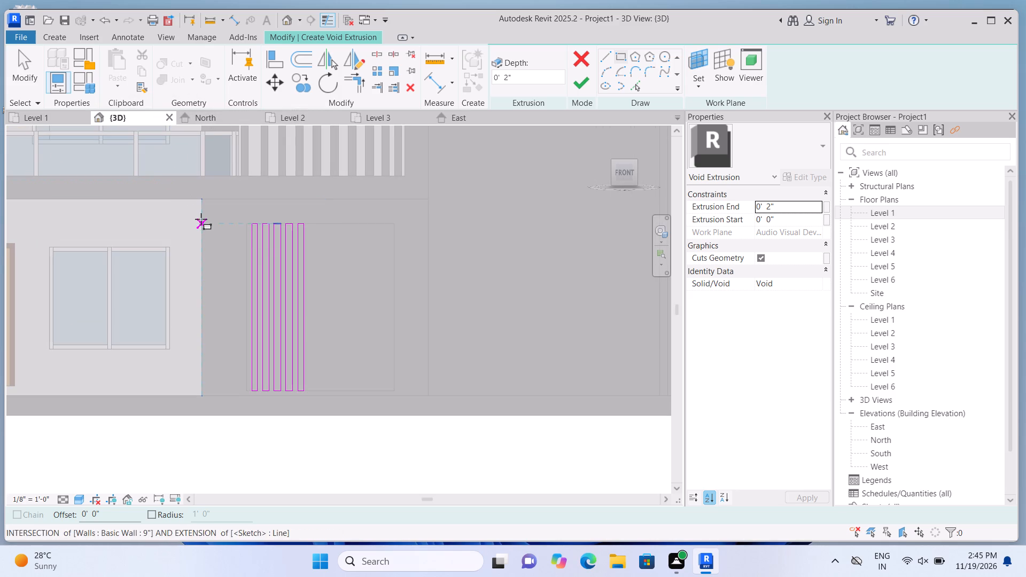
pyautogui.scroll(1, 402, 277)
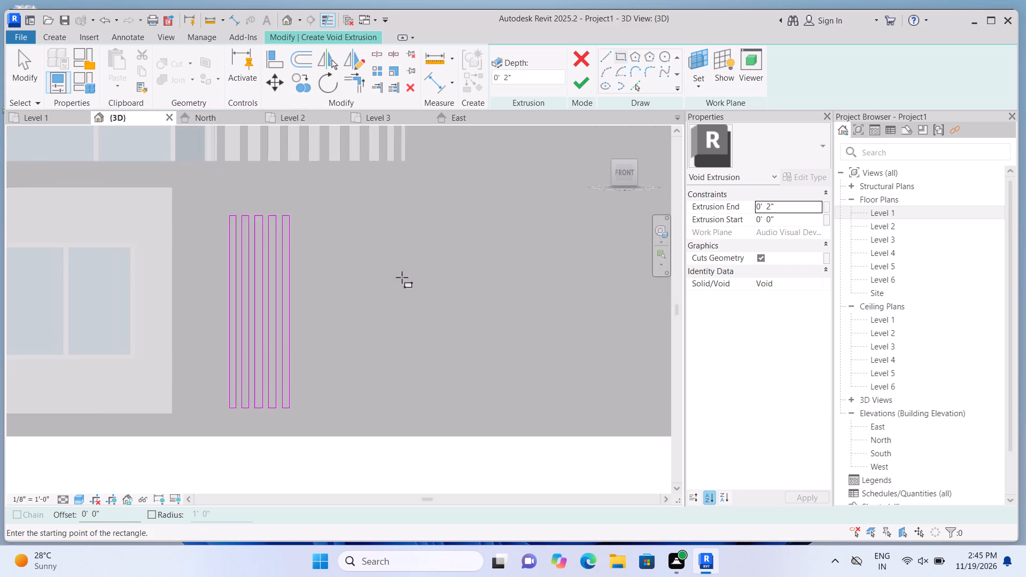
pyautogui.scroll(1, 402, 277)
pyautogui.scroll(-2, 402, 277)
pyautogui.scroll(2, 371, 267)
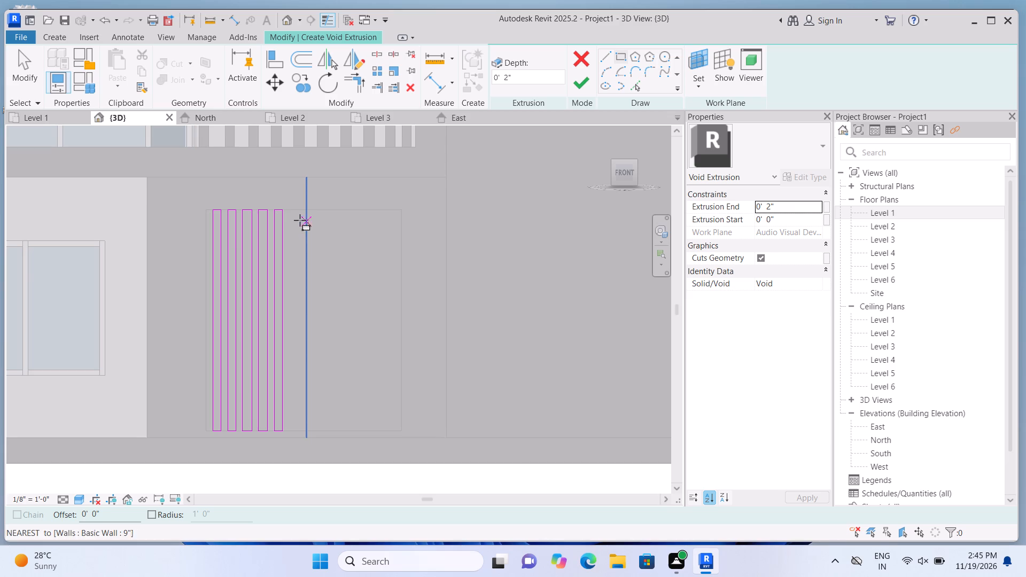
pyautogui.click(289, 212)
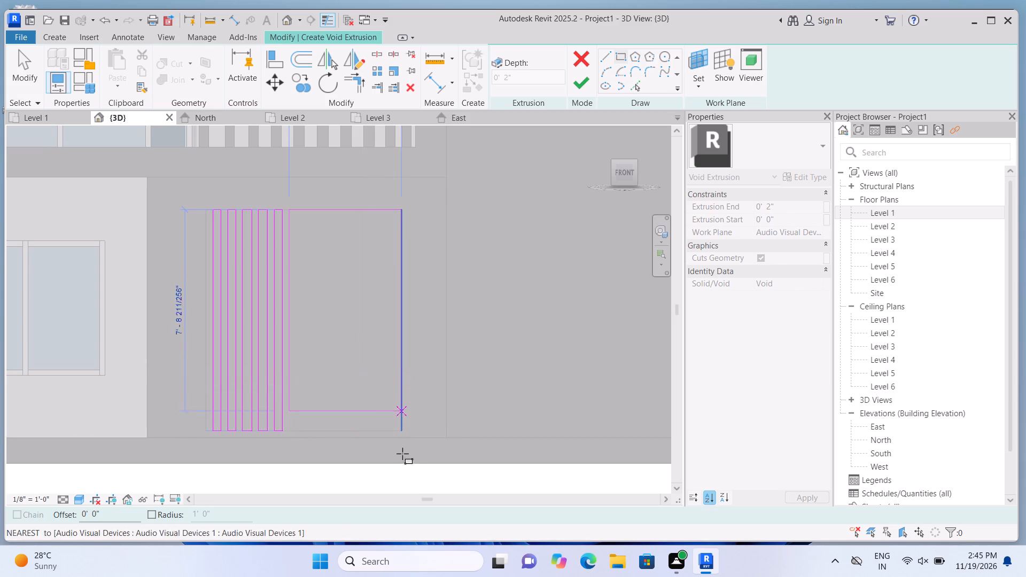
pyautogui.scroll(-2, 393, 456)
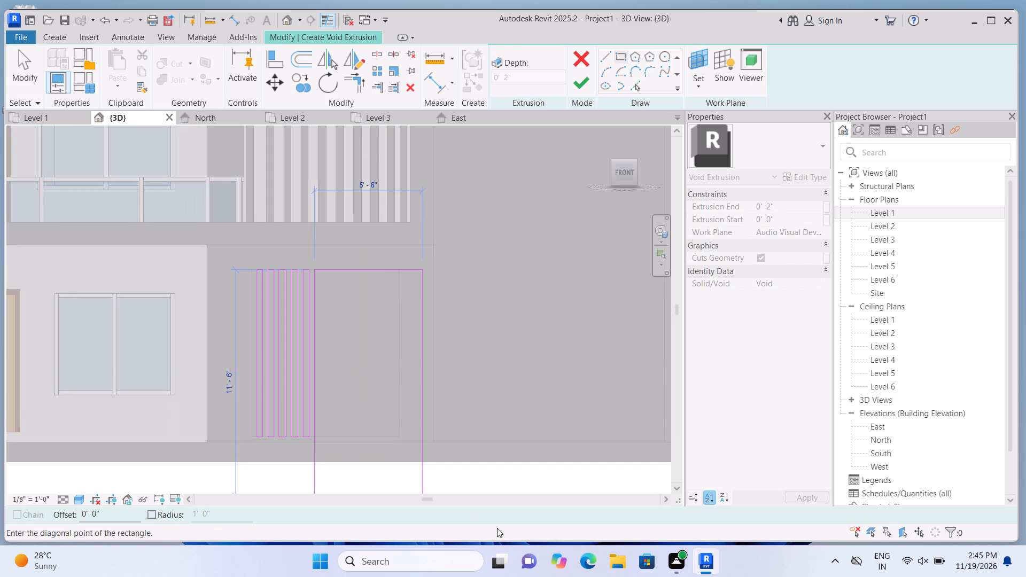
pyautogui.scroll(5, 366, 436)
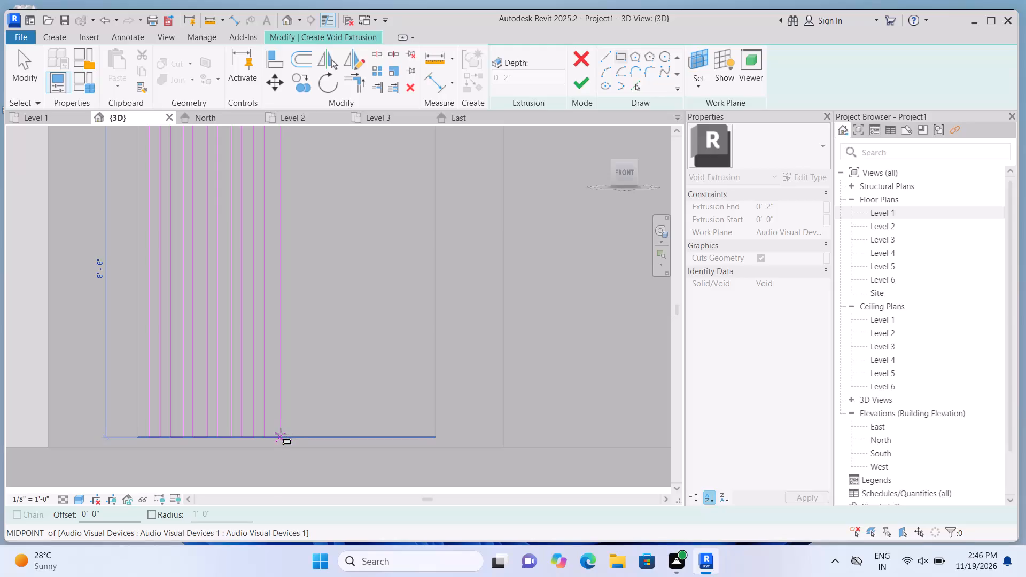
pyautogui.click(274, 435)
pyautogui.scroll(-3, 307, 379)
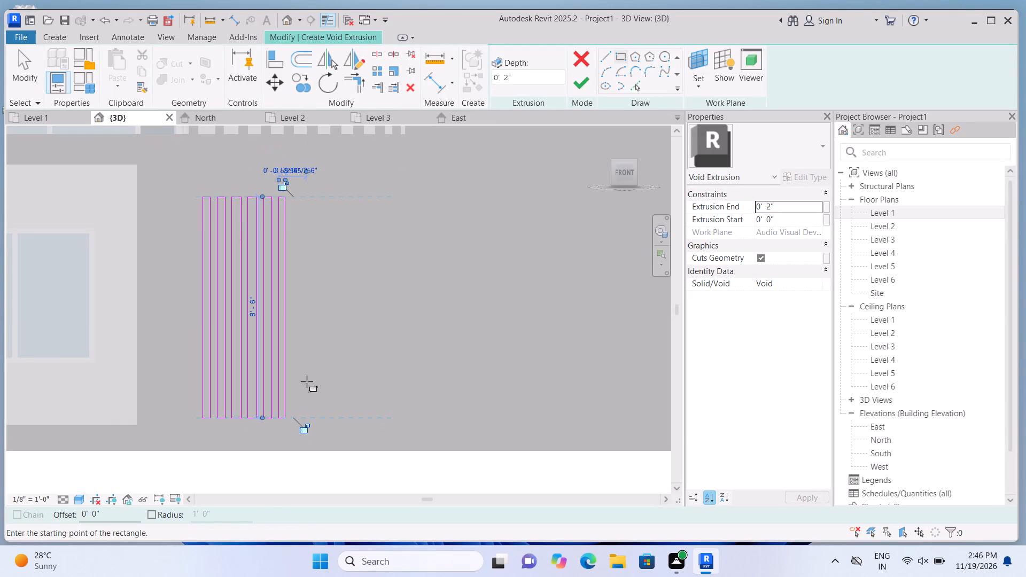
pyautogui.press('Escape')
# Sketch a seventh narrow vertical rectangle, 8'-6" tall, a small gap to the right of the sixth strip.
pyautogui.scroll(3, 279, 200)
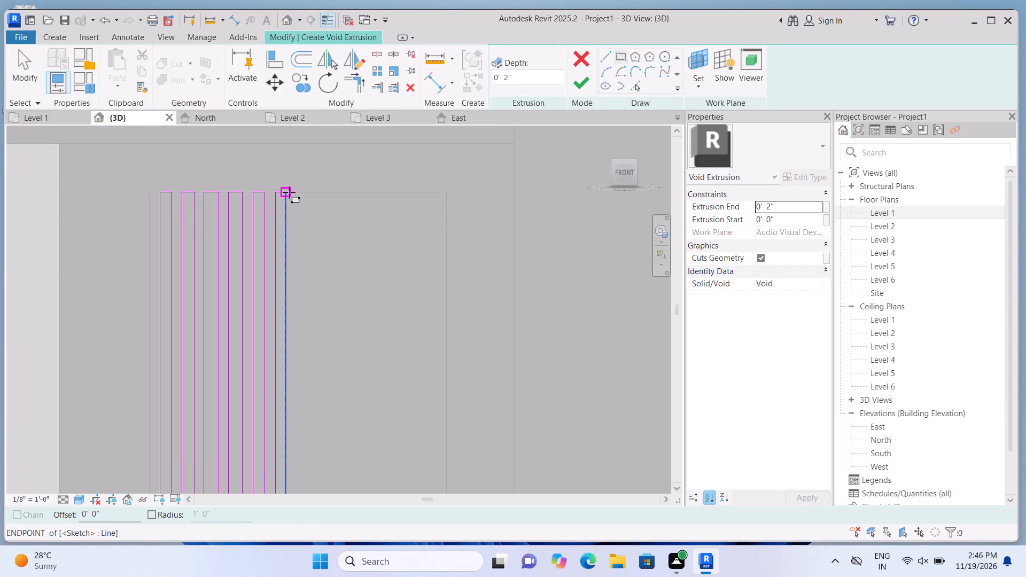
pyautogui.click(292, 194)
pyautogui.scroll(-2, 336, 261)
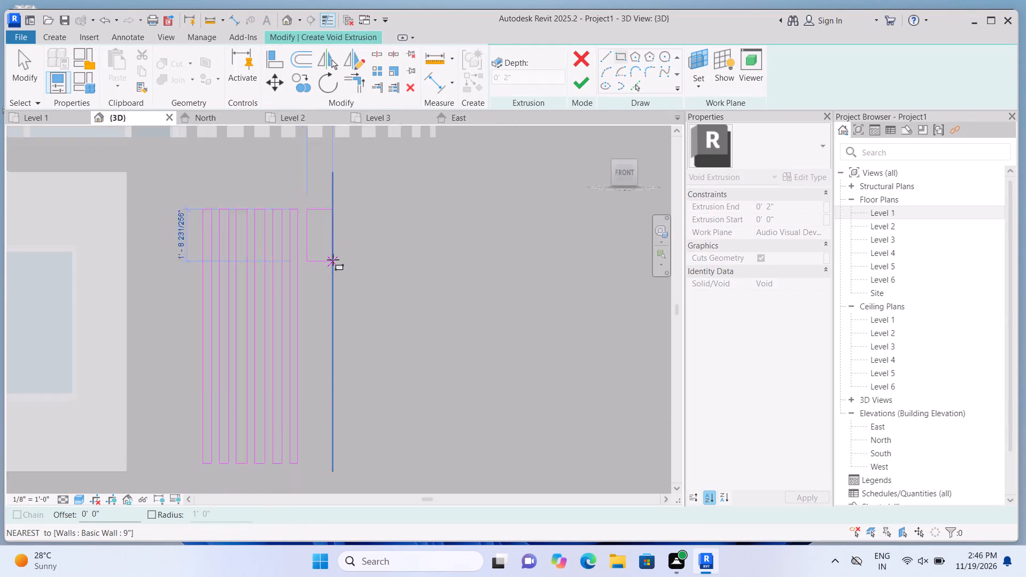
pyautogui.scroll(-2, 333, 260)
pyautogui.scroll(5, 335, 398)
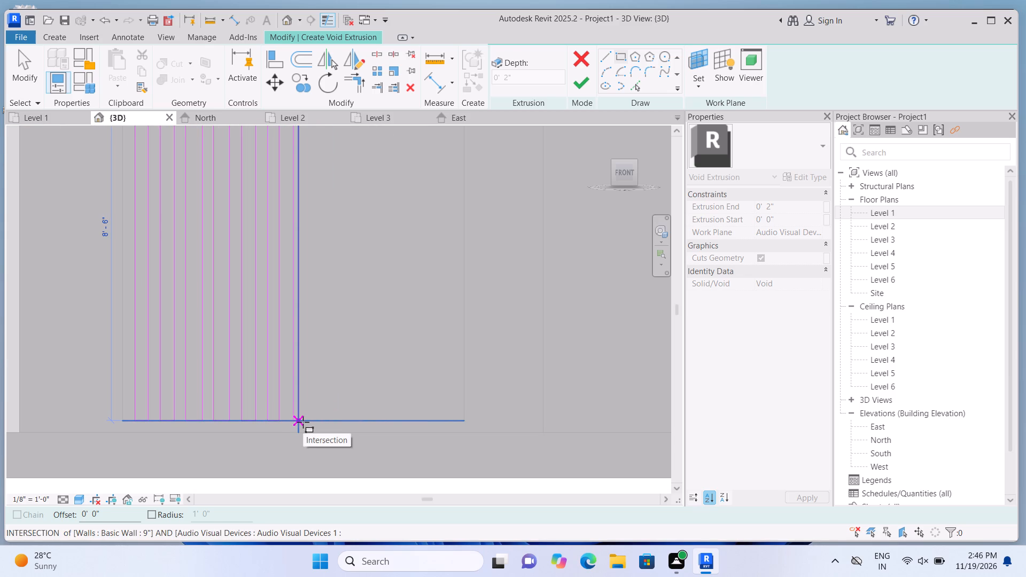
pyautogui.scroll(2, 303, 422)
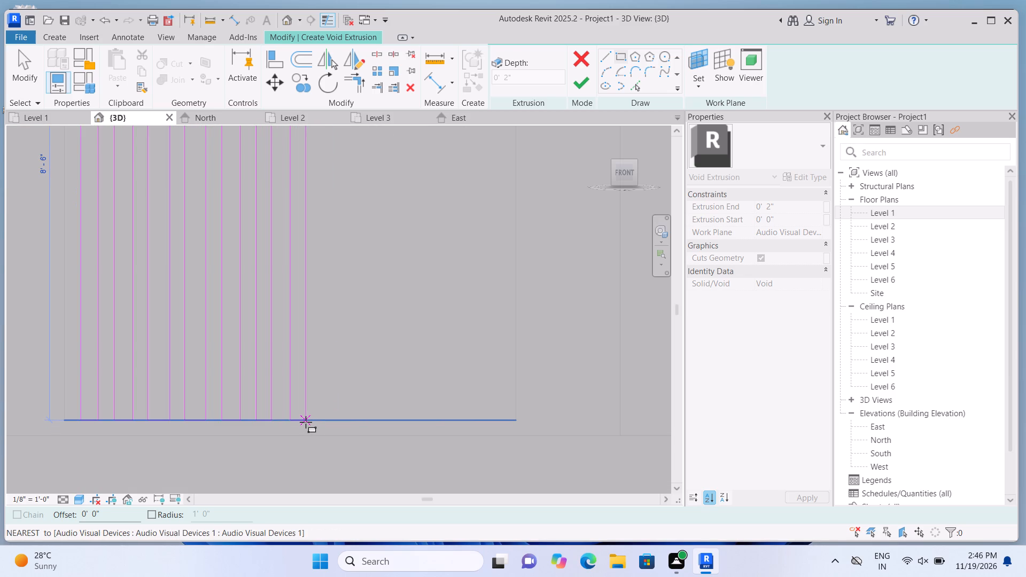
pyautogui.click(303, 422)
pyautogui.press('Escape')
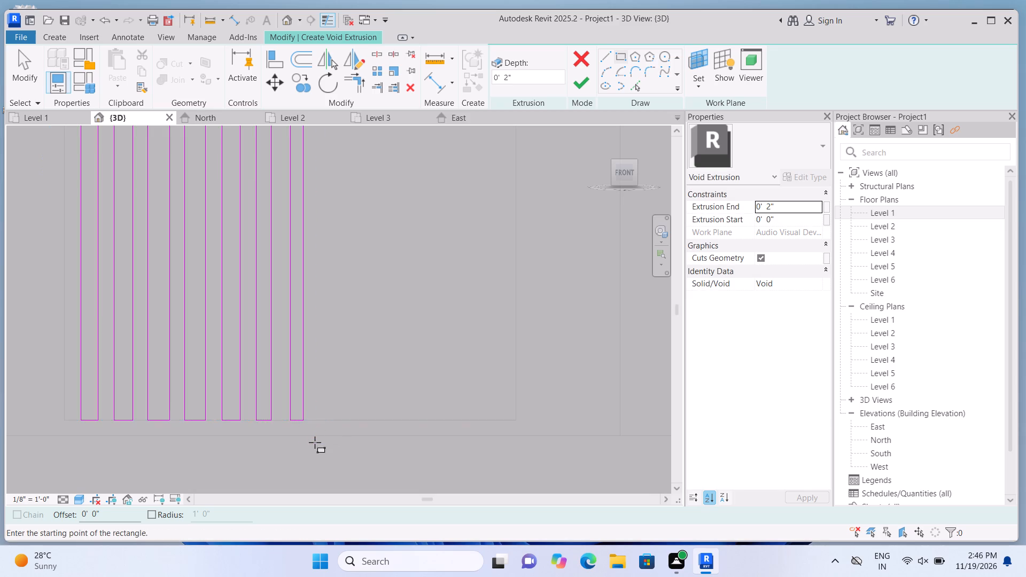
# Sketch an eighth vertical rectangle, about 2.8" wide and 8'-6" tall, a small gap to the right of the seventh strip.
pyautogui.scroll(-7, 314, 446)
pyautogui.scroll(4, 312, 247)
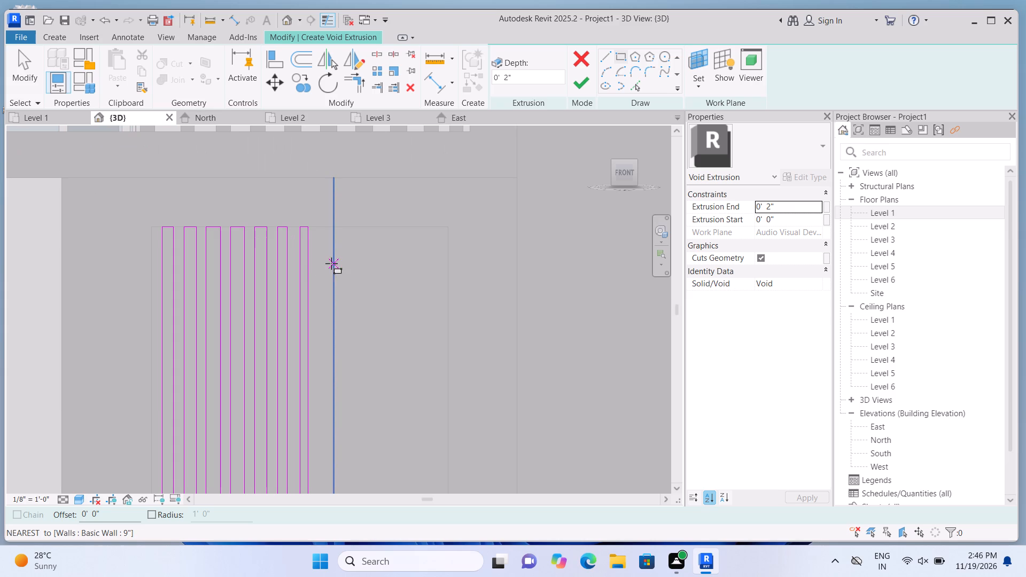
pyautogui.click(314, 229)
pyautogui.scroll(-6, 355, 297)
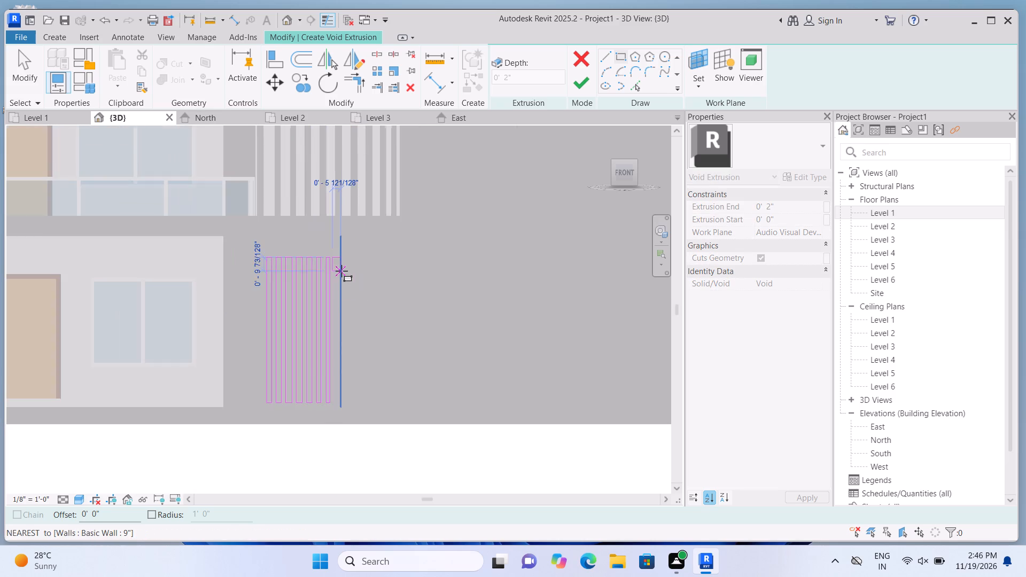
pyautogui.scroll(6, 393, 404)
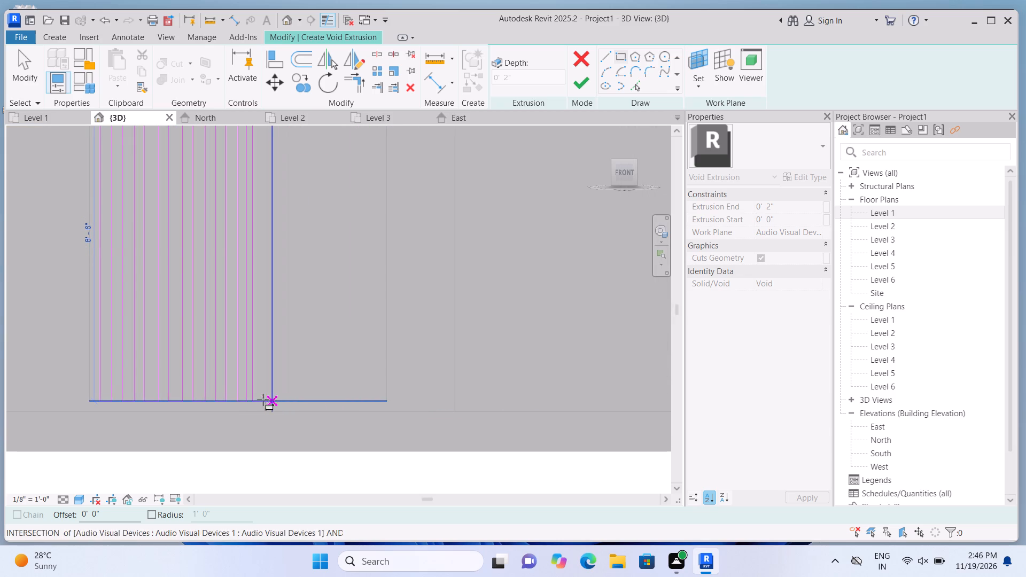
pyautogui.click(262, 399)
pyautogui.scroll(-6, 278, 350)
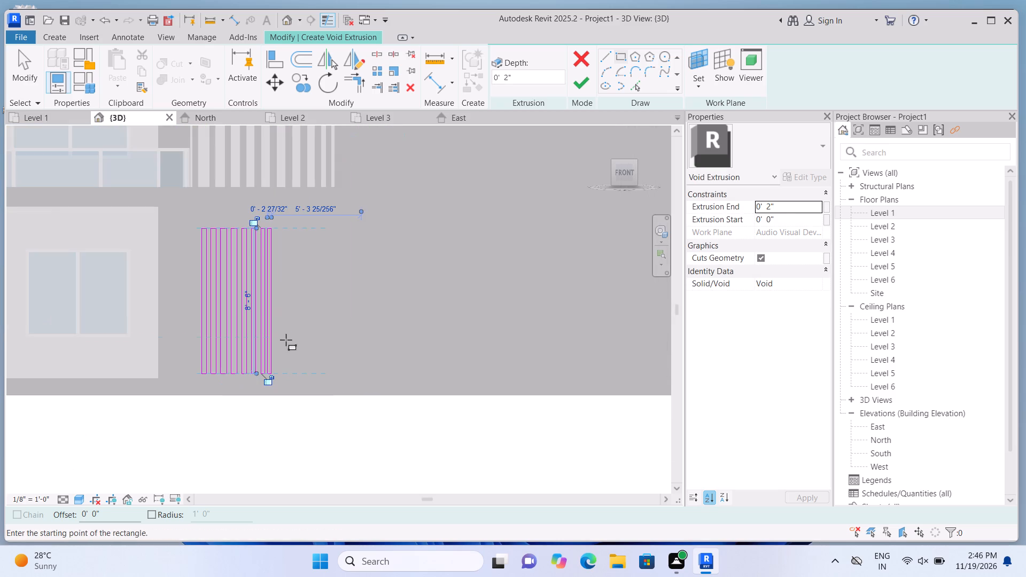
pyautogui.press('Escape')
# Sketch a ninth vertical rectangle, about 3" wide and 8'-6" tall, a small gap to the right of the eighth strip.
pyautogui.scroll(5, 287, 218)
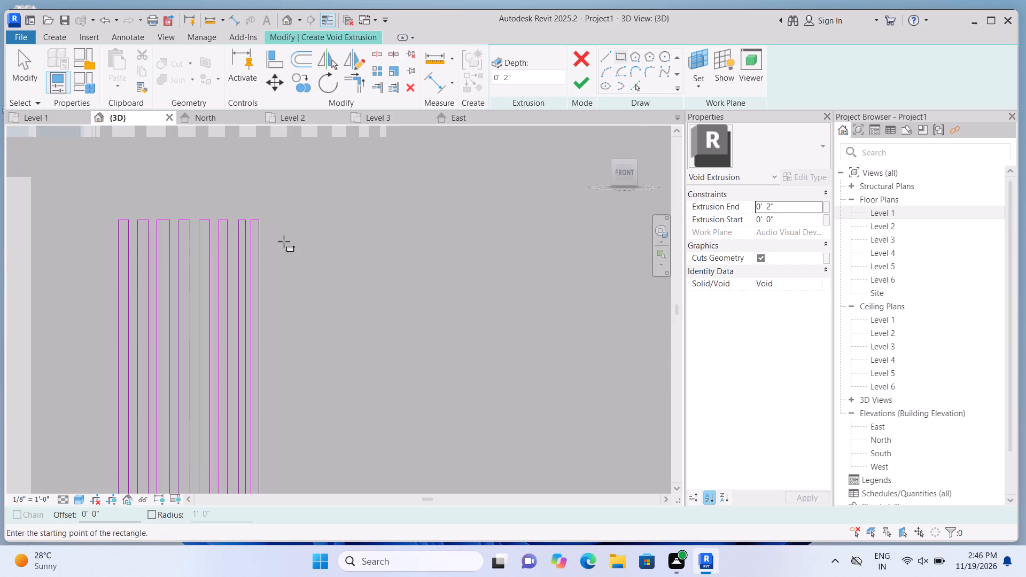
pyautogui.click(269, 225)
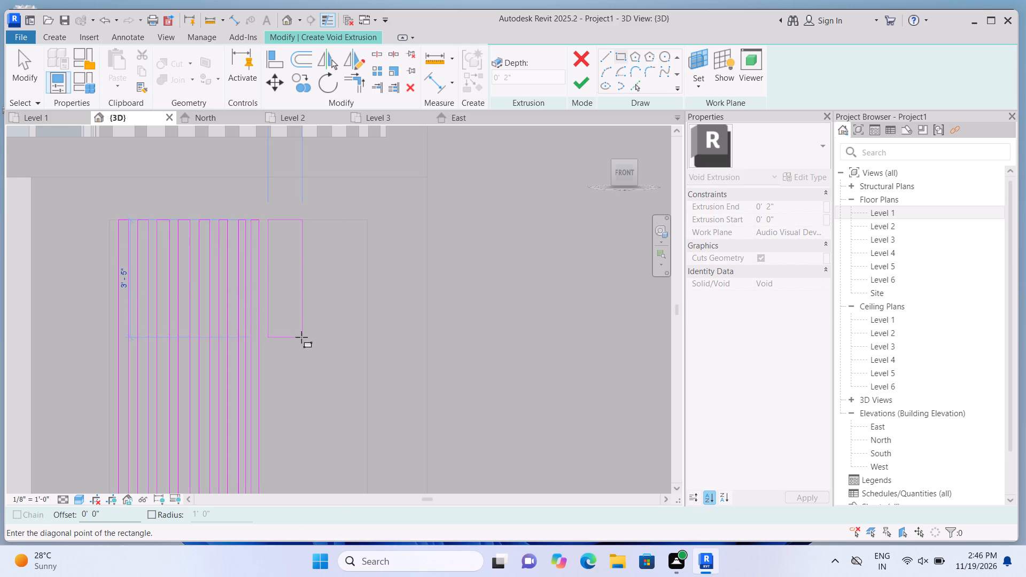
pyautogui.scroll(-4, 300, 337)
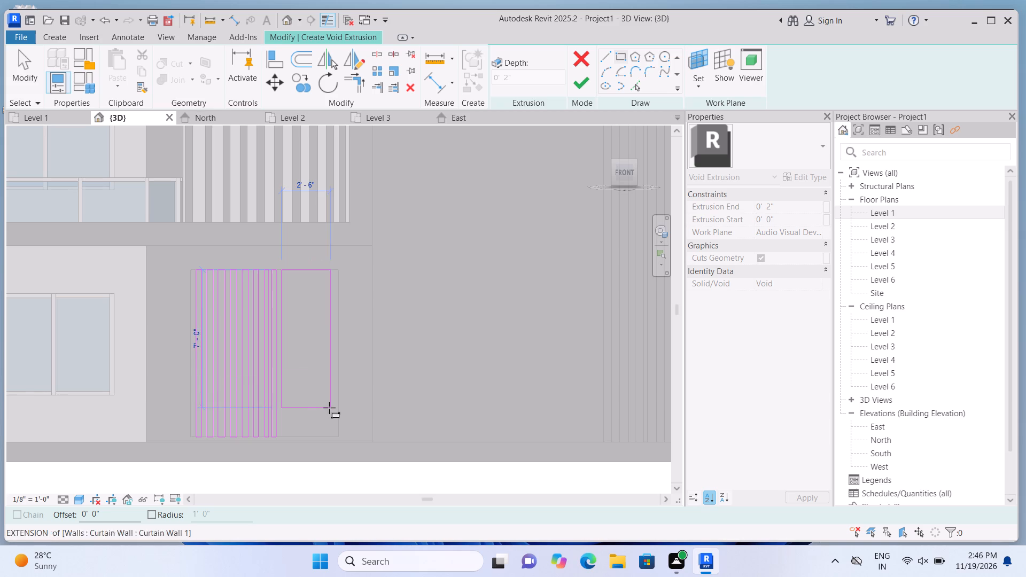
pyautogui.scroll(1, 328, 438)
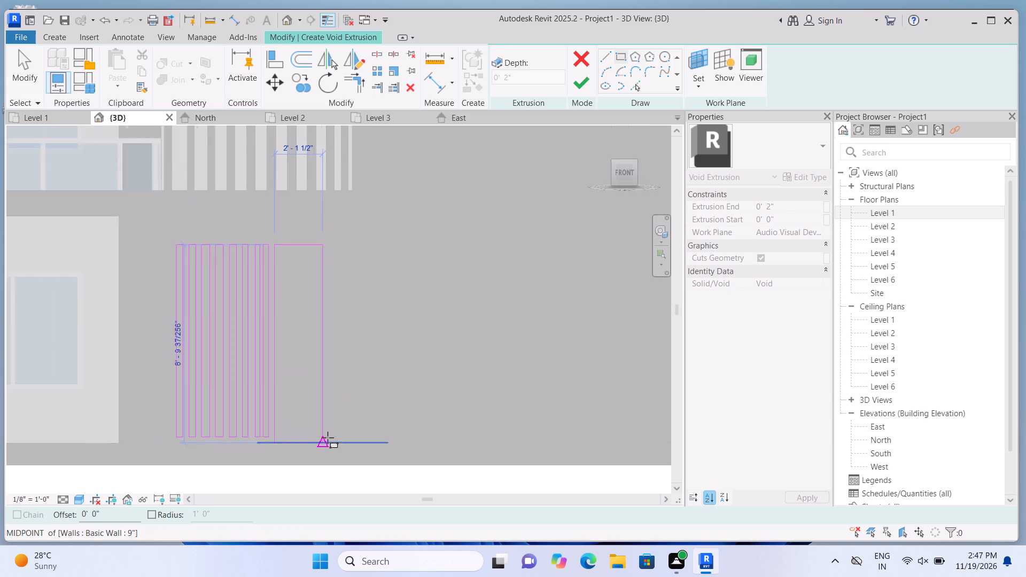
pyautogui.scroll(2, 328, 438)
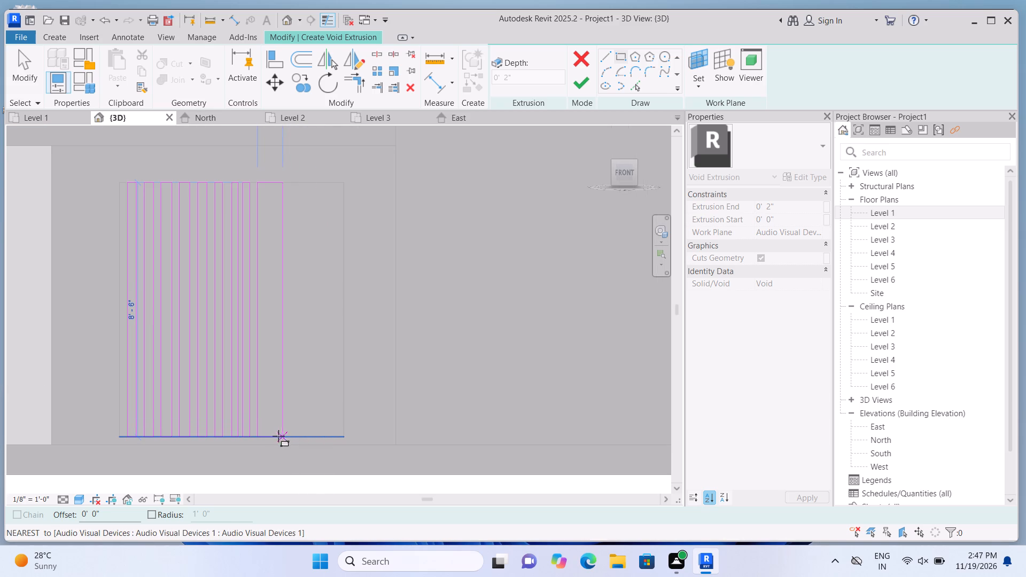
pyautogui.click(265, 436)
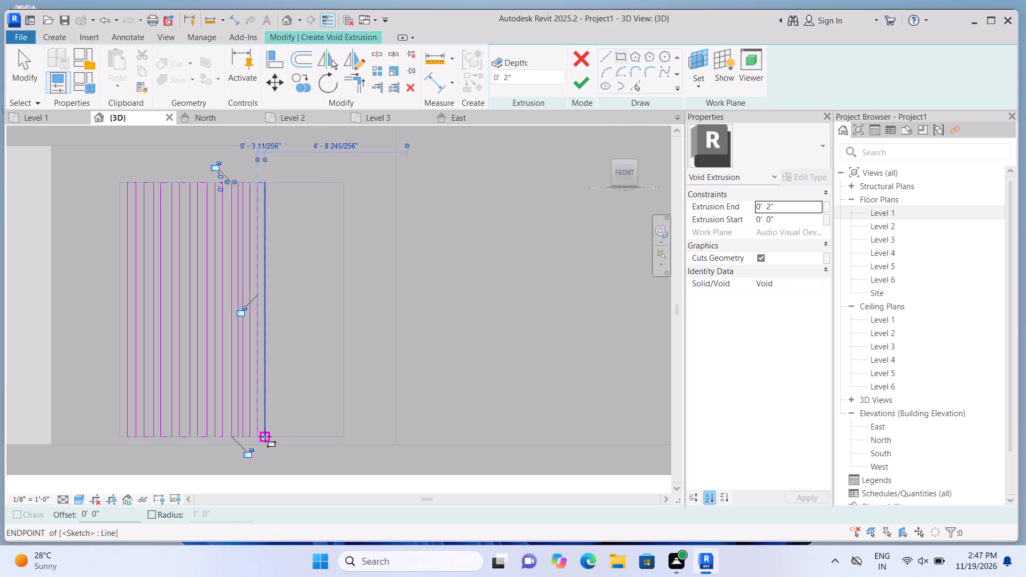
pyautogui.press('Escape')
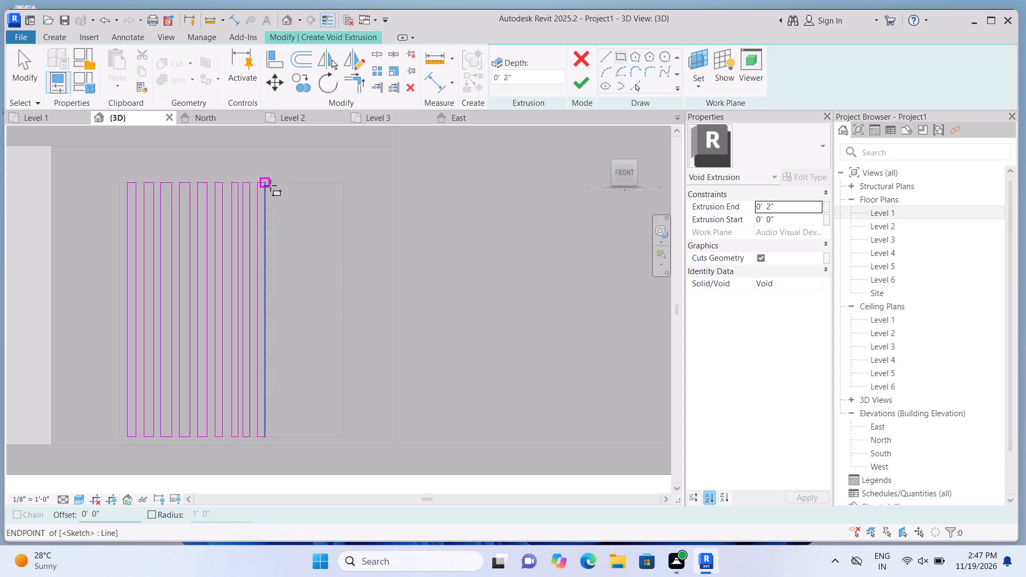
# Sketch three more vertical rectangles, each about 4" wide and 8'-6" tall, at similar gaps to the right of the ninth strip.
pyautogui.click(271, 186)
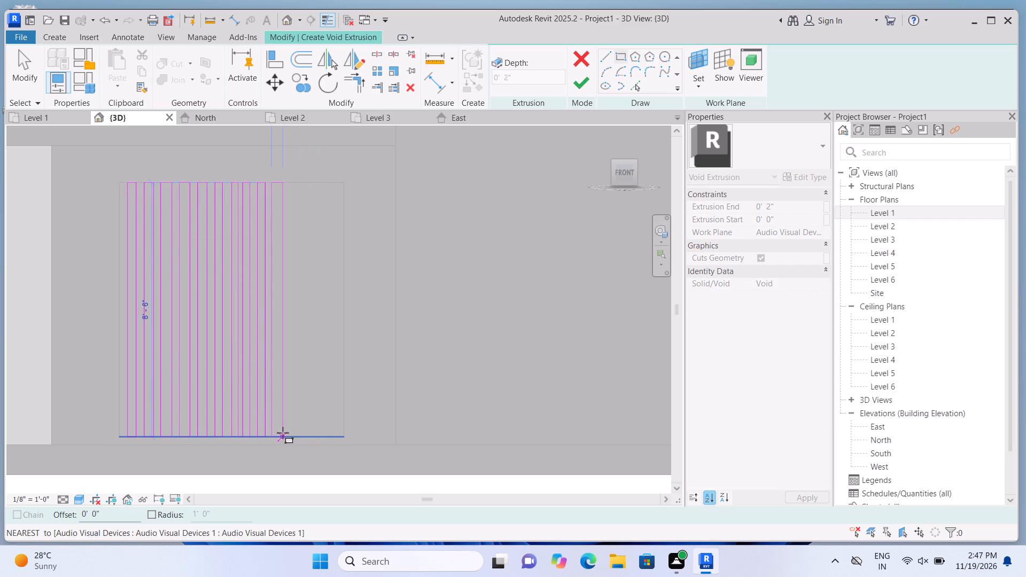
pyautogui.click(281, 432)
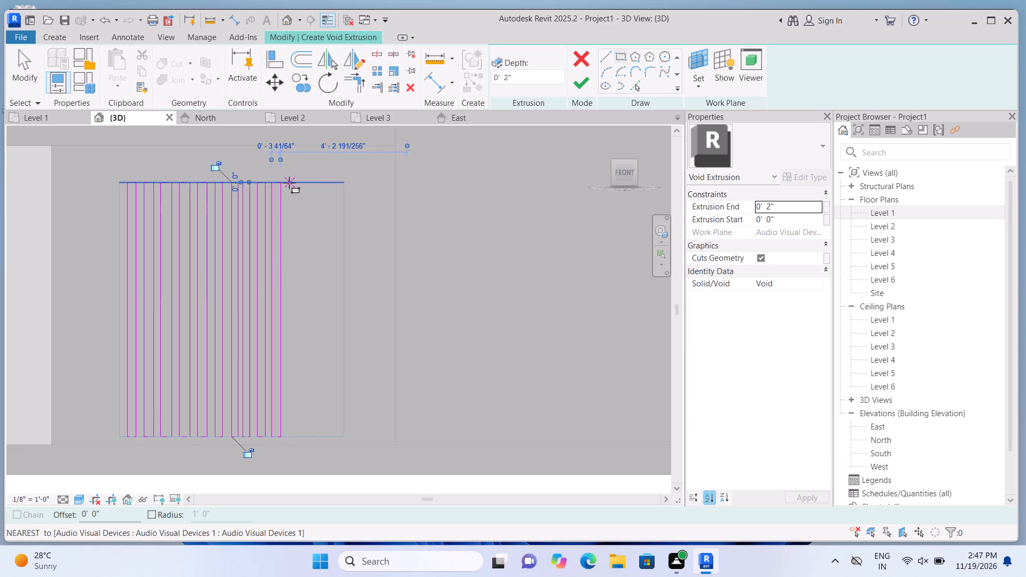
pyautogui.click(287, 181)
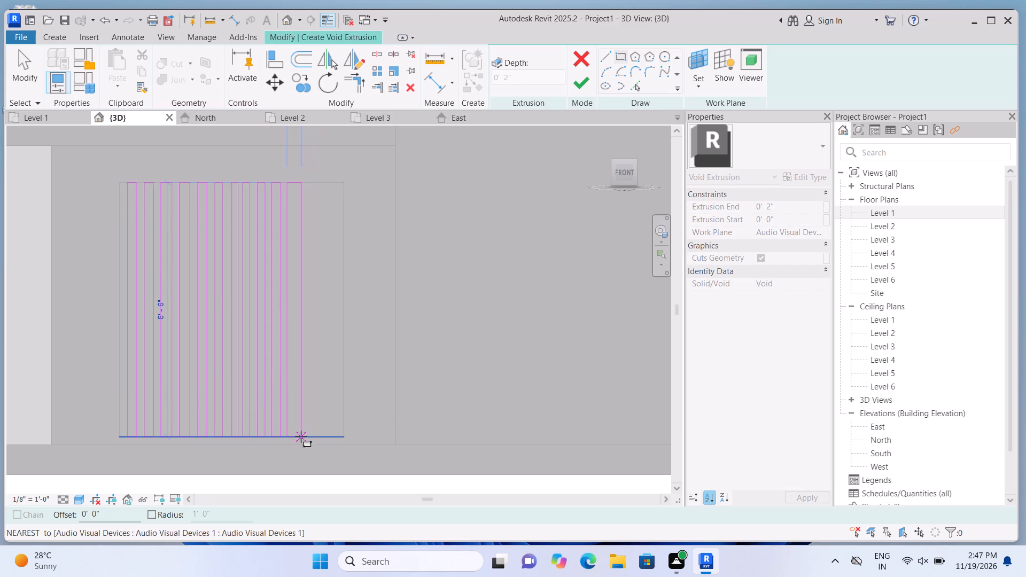
pyautogui.doubleClick(297, 435)
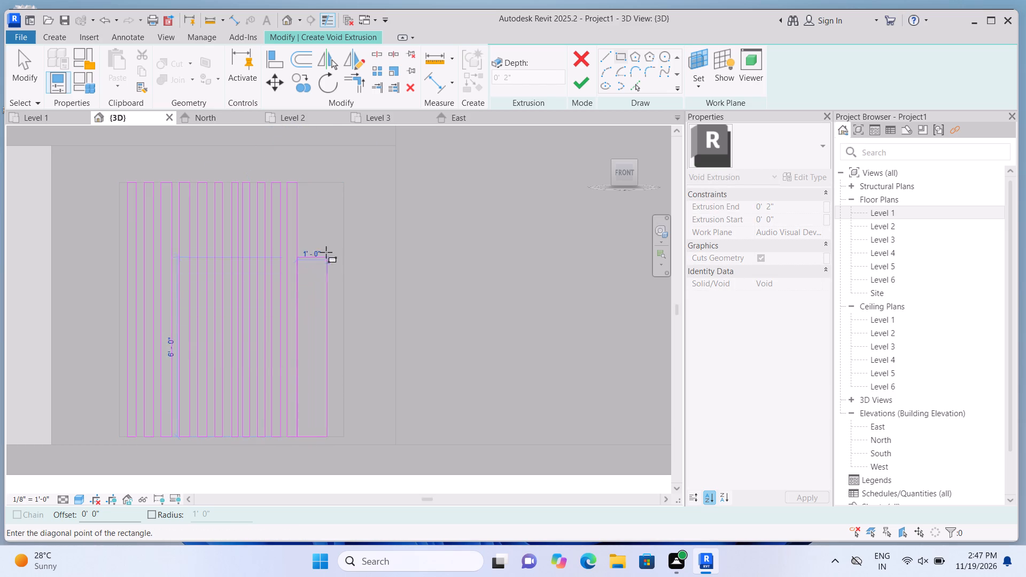
pyautogui.press('Escape')
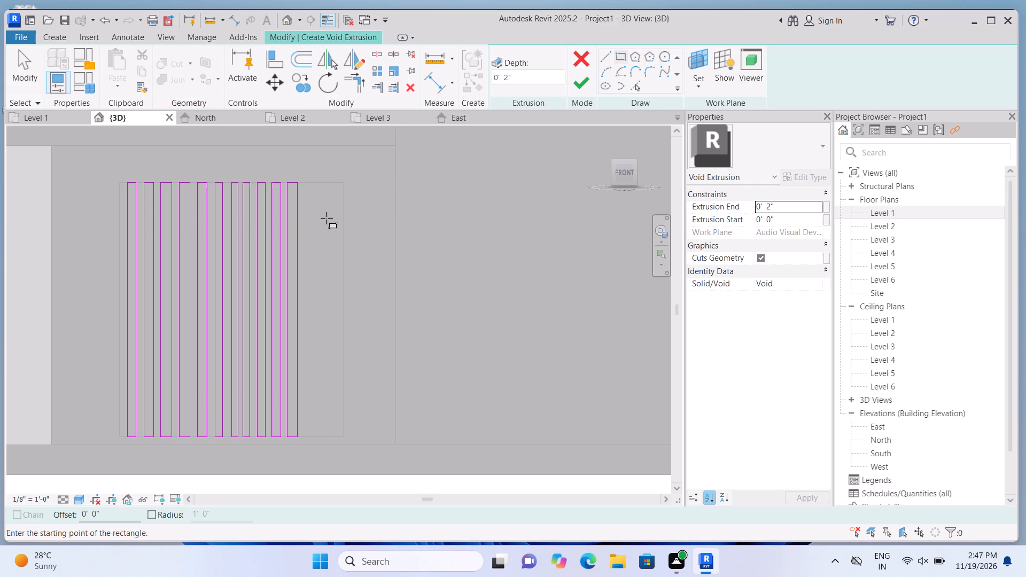
pyautogui.click(305, 181)
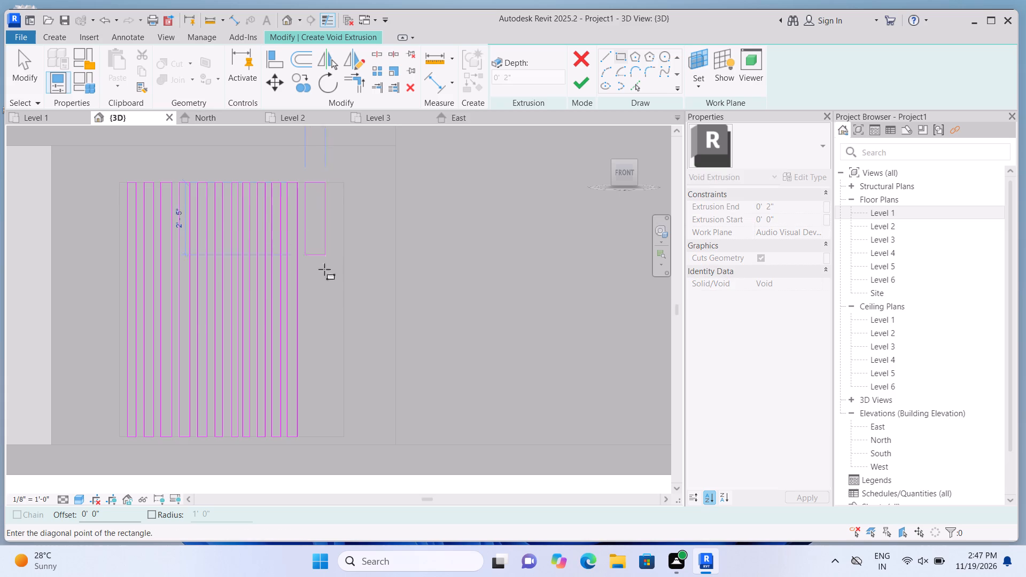
pyautogui.click(315, 439)
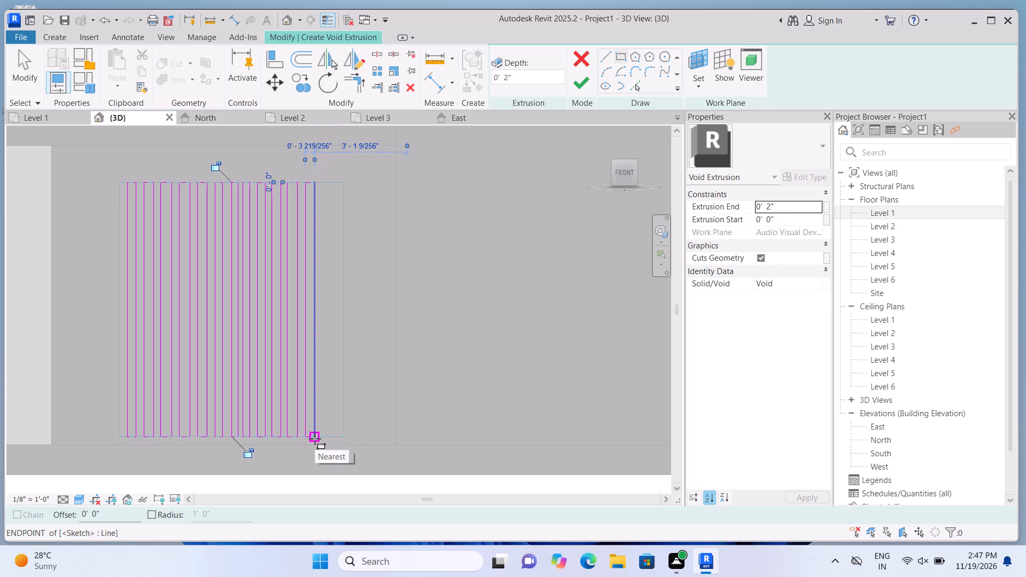
pyautogui.press('Escape')
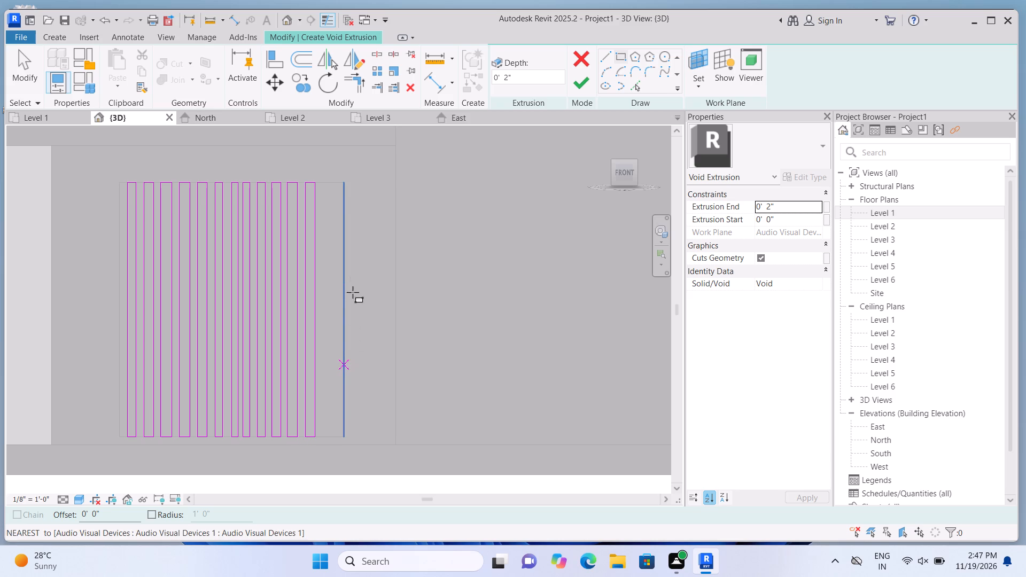
# Sketch a thirteenth narrow vertical rectangle, from the panel's top edge to its bottom edge, just right of the twelfth strip.
pyautogui.click(321, 184)
pyautogui.scroll(2, 337, 457)
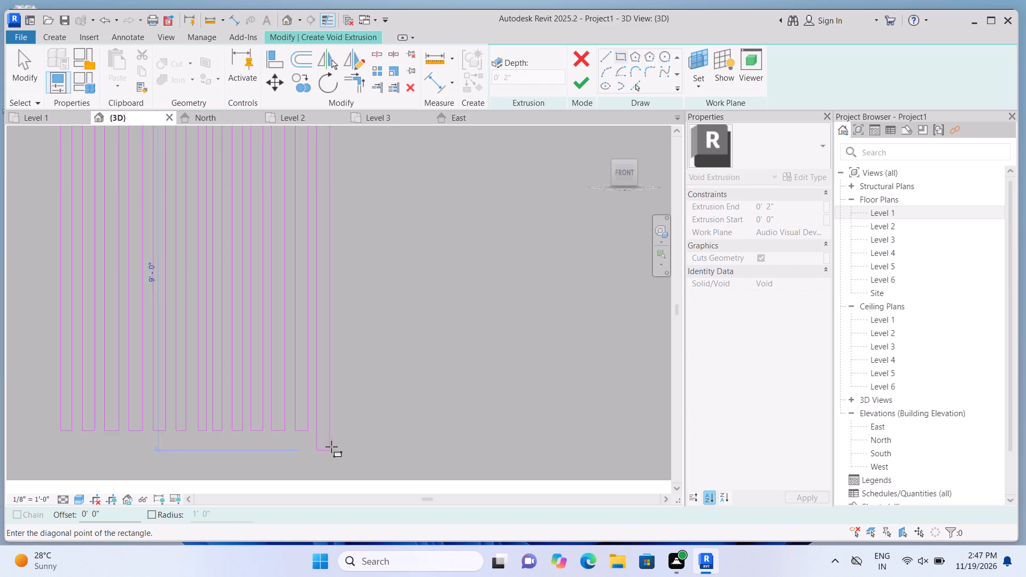
pyautogui.scroll(4, 331, 447)
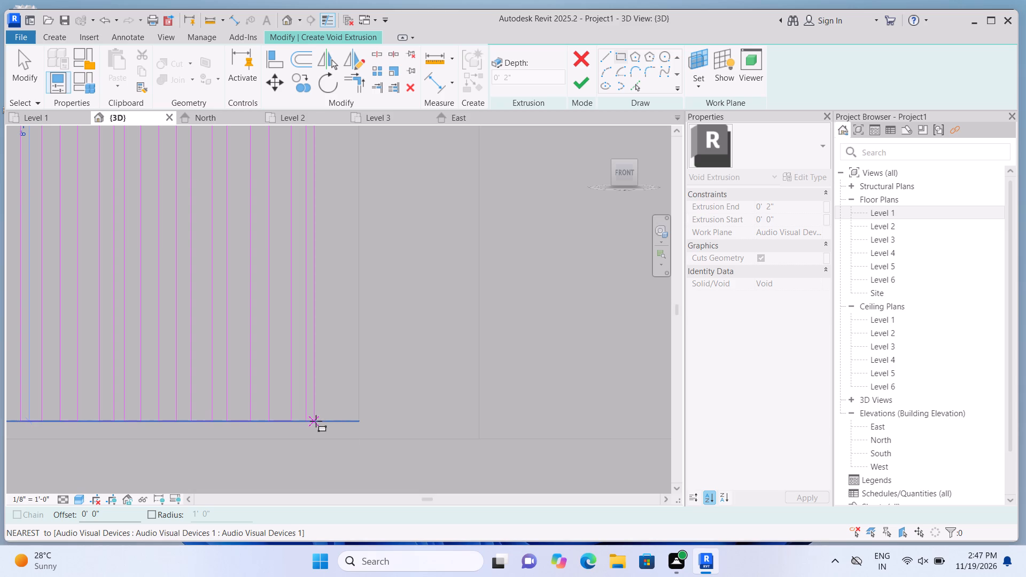
pyautogui.click(317, 422)
pyautogui.press('Escape')
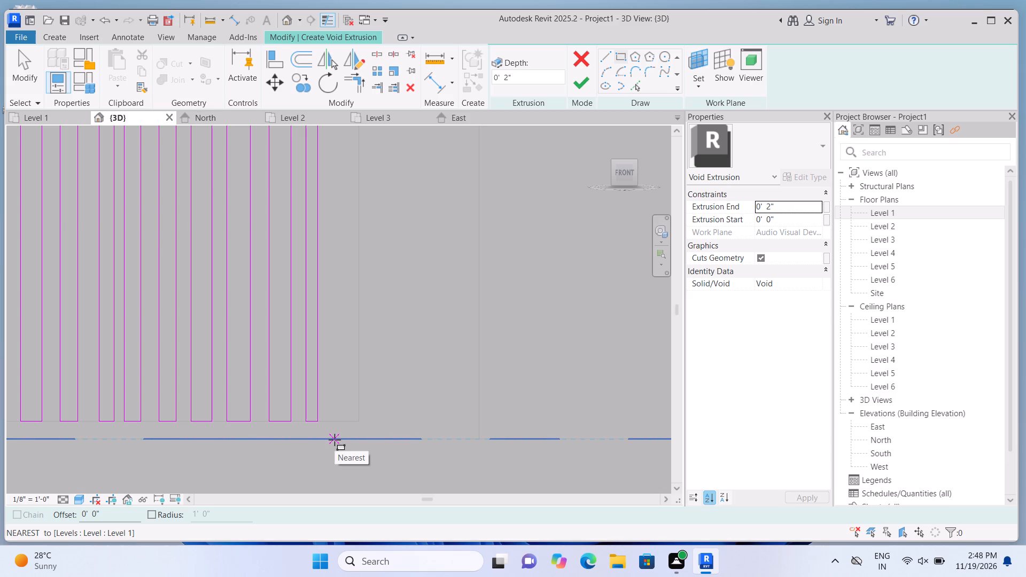
# Sketch a fourteenth narrow vertical rectangle, 8'-6" tall, between the thirteenth strip and the ground-floor panel's right edge.
pyautogui.click(348, 420)
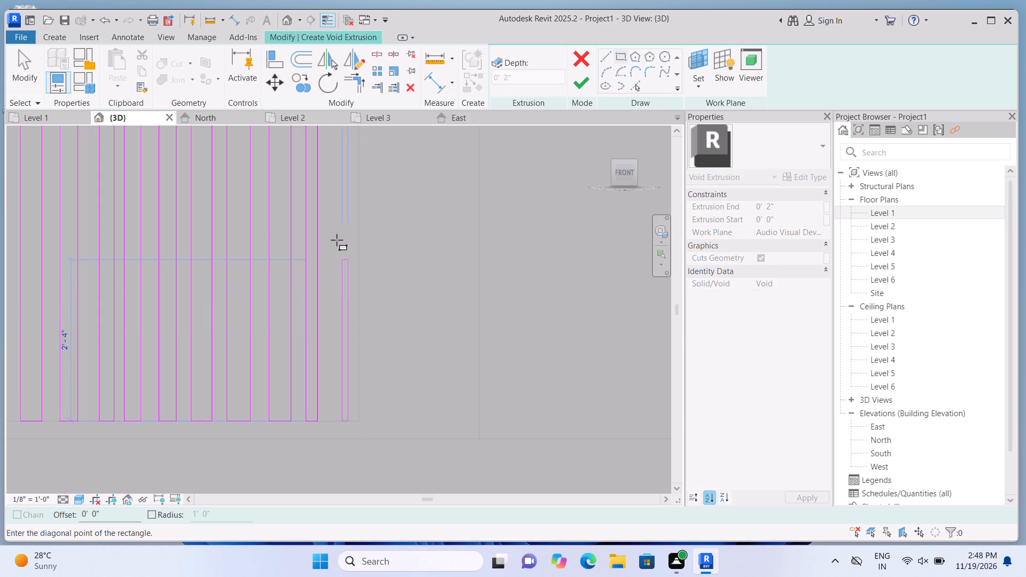
pyautogui.scroll(-12, 340, 233)
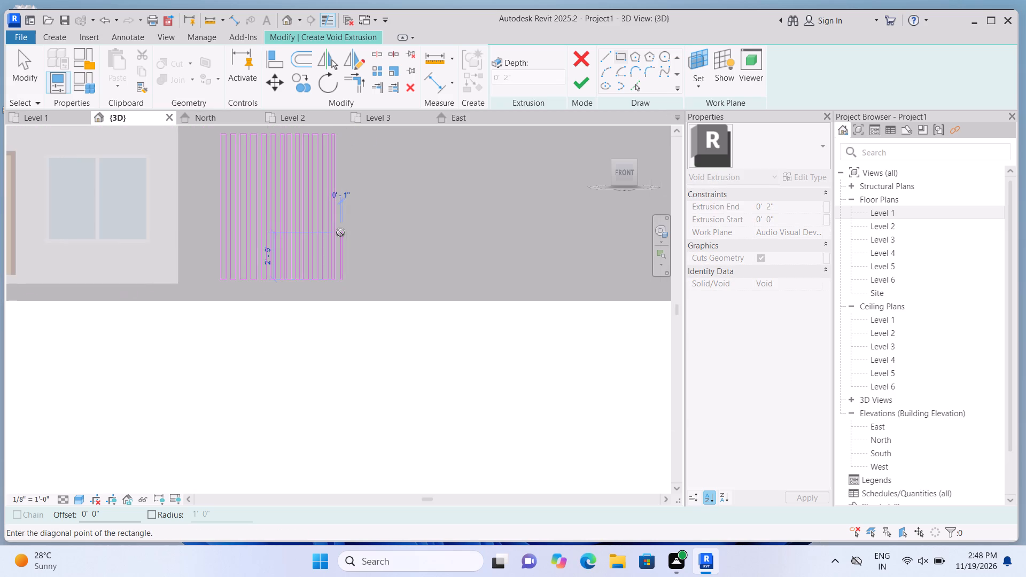
pyautogui.scroll(12, 332, 151)
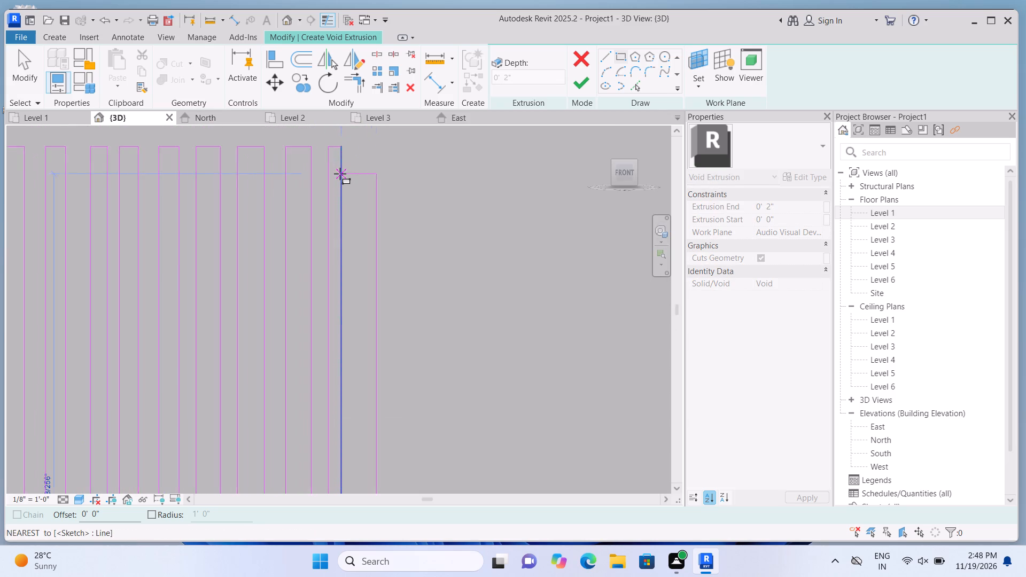
pyautogui.scroll(3, 340, 174)
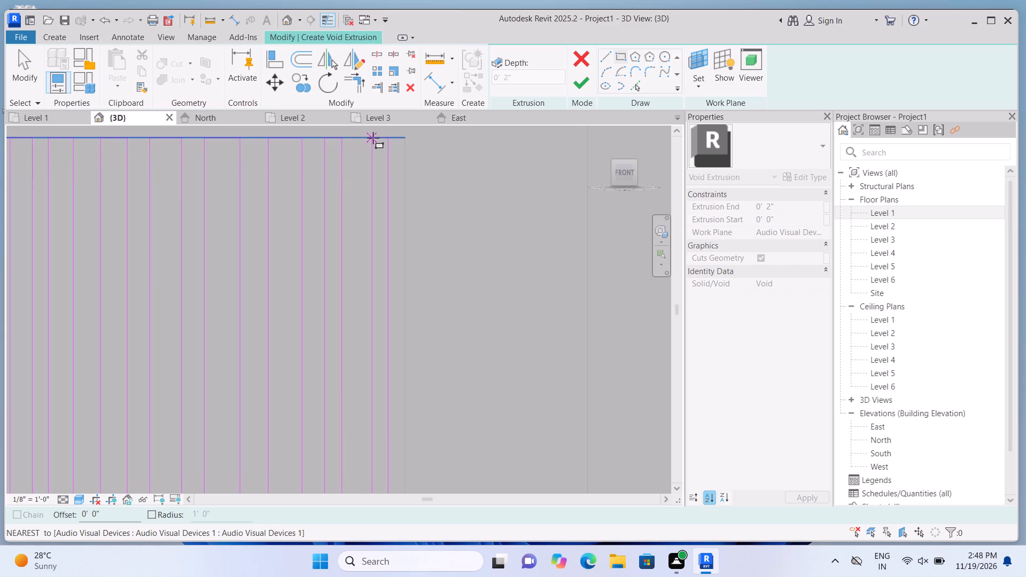
pyautogui.click(368, 138)
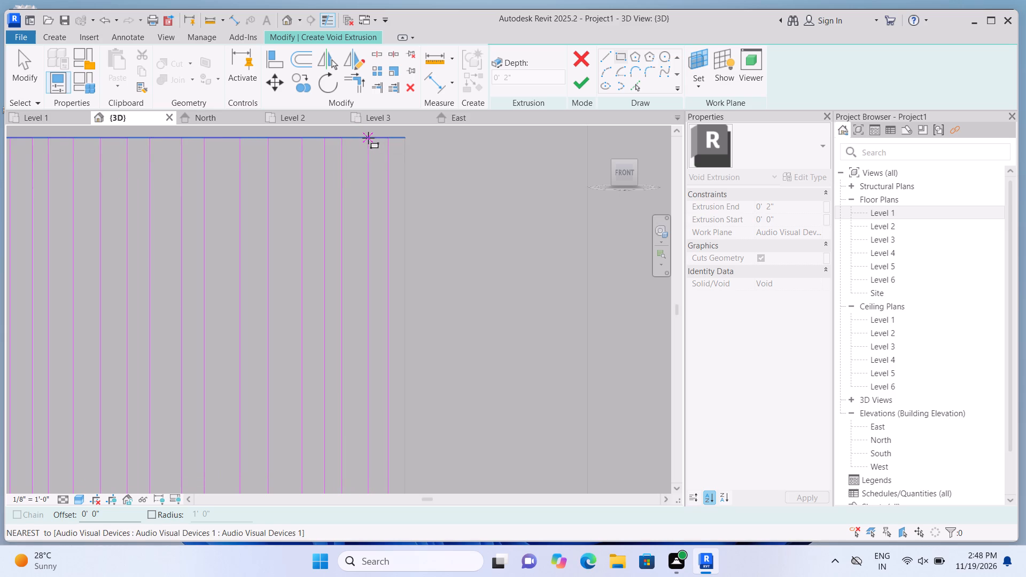
pyautogui.scroll(-5, 372, 192)
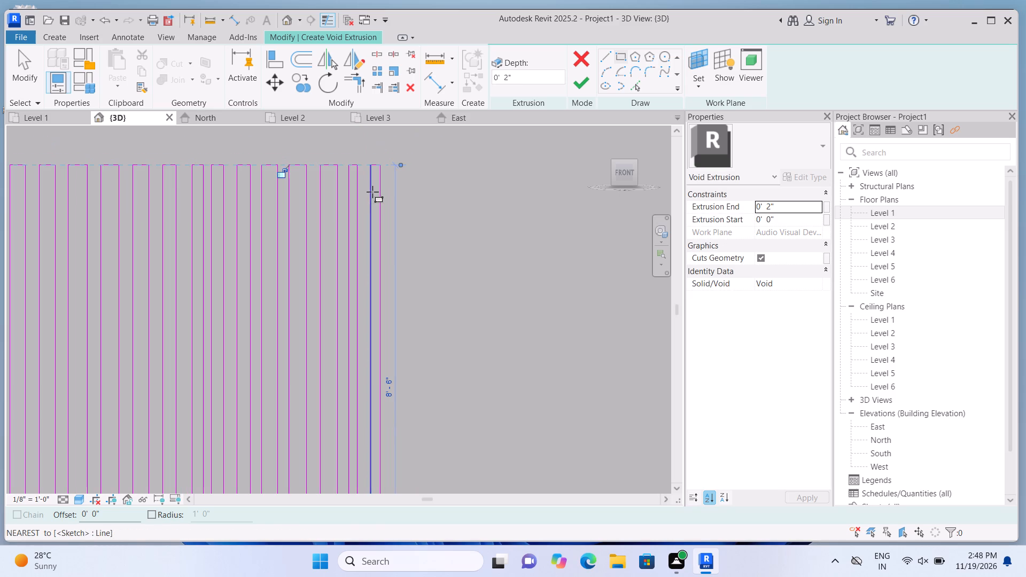
pyautogui.press('Escape')
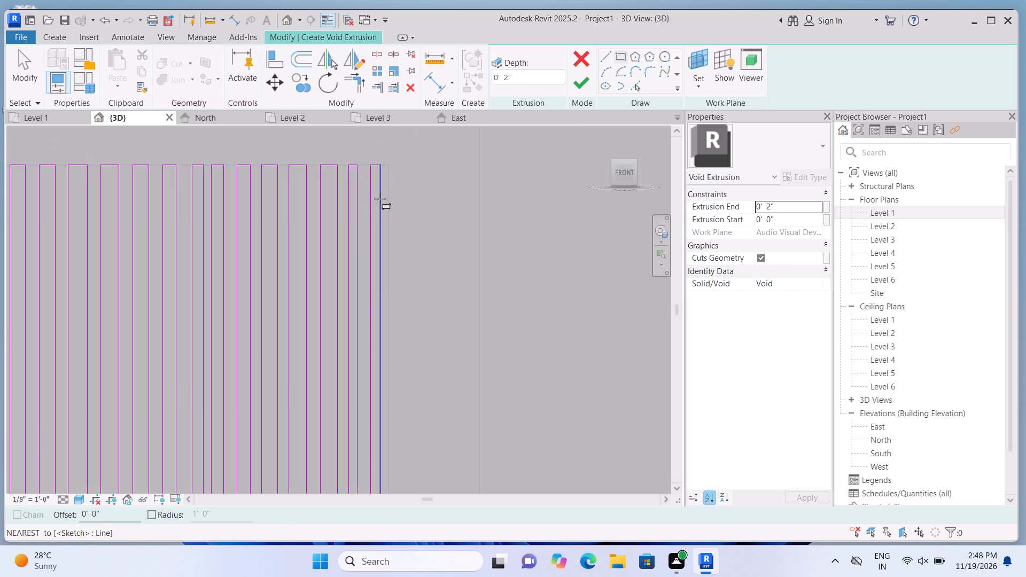
pyautogui.scroll(-7, 364, 301)
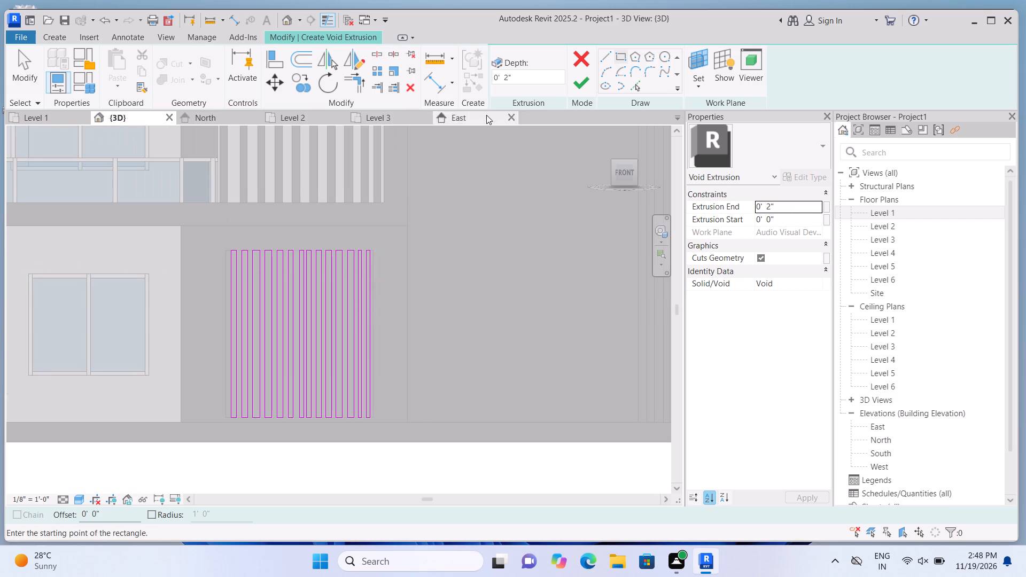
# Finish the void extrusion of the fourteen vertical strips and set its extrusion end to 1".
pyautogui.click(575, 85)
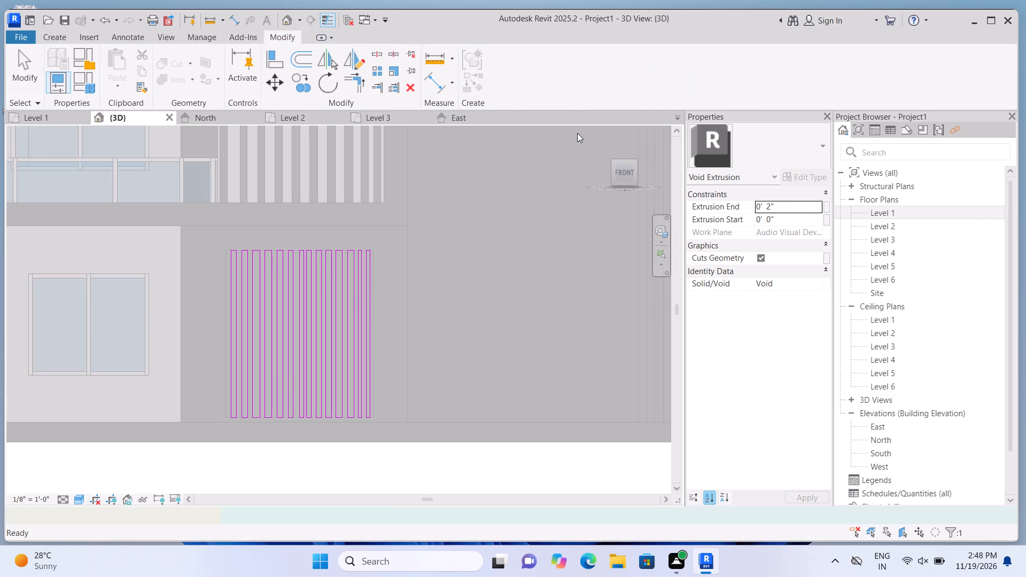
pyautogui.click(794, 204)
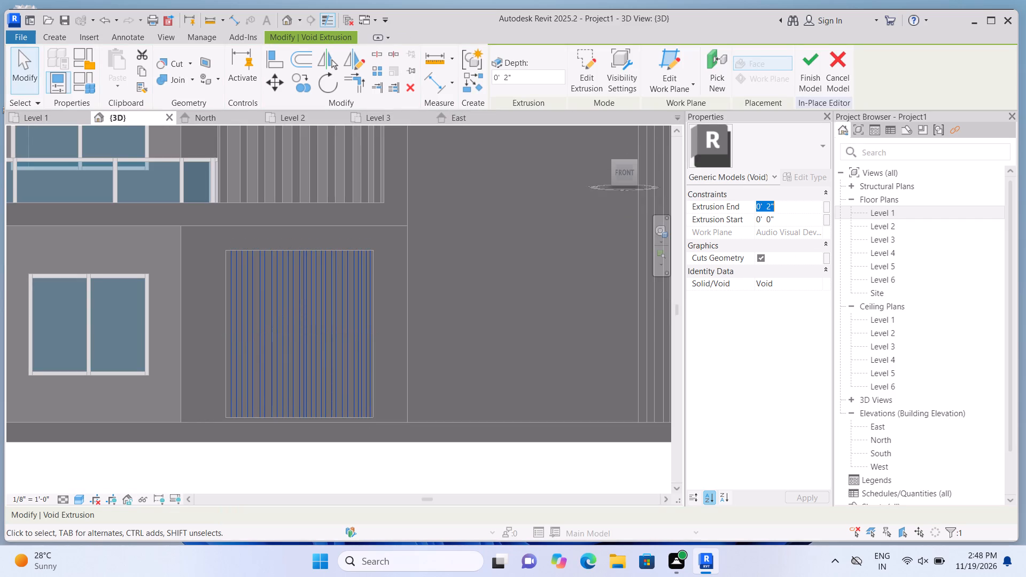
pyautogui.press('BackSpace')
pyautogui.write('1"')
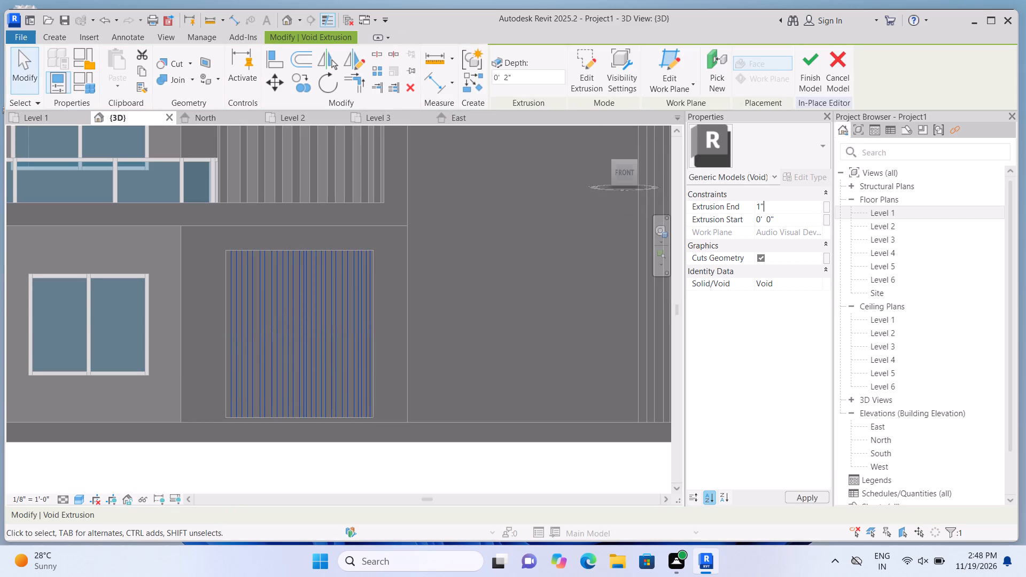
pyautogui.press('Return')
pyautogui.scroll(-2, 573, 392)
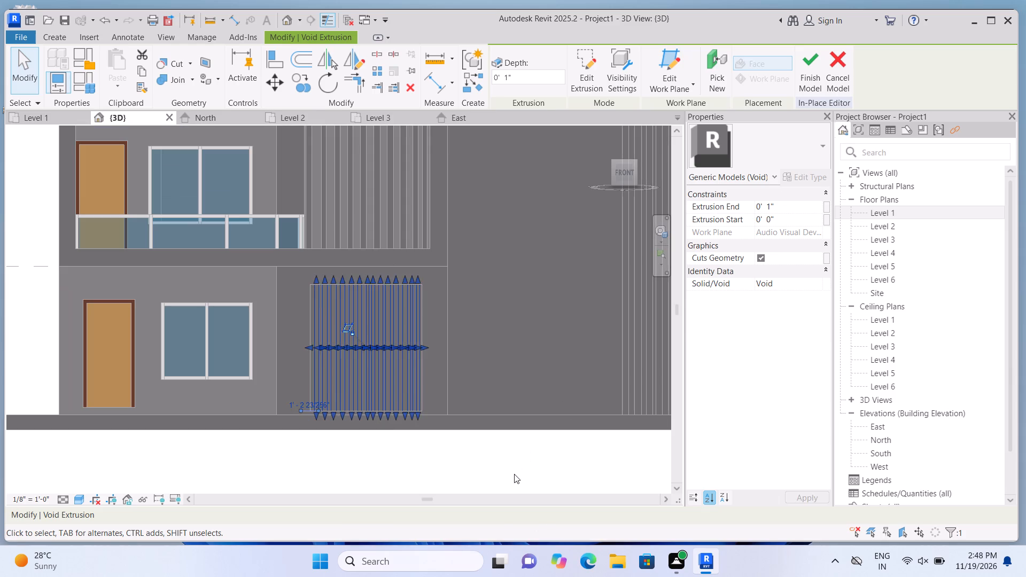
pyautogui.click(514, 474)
# Delete the void extrusion of vertical strips from the ground-floor panel.
pyautogui.click(374, 371)
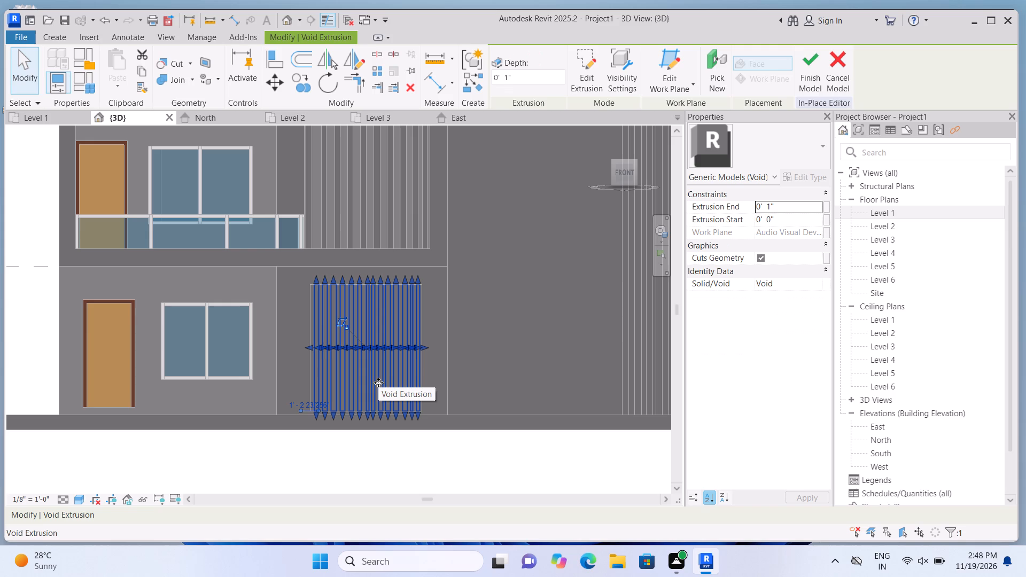
pyautogui.scroll(1, 413, 357)
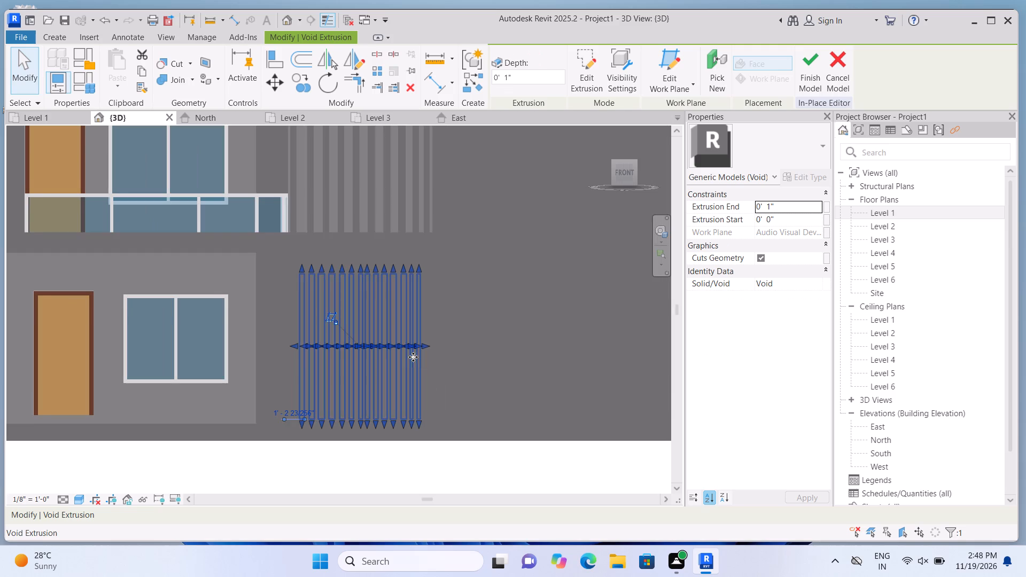
pyautogui.press('Delete')
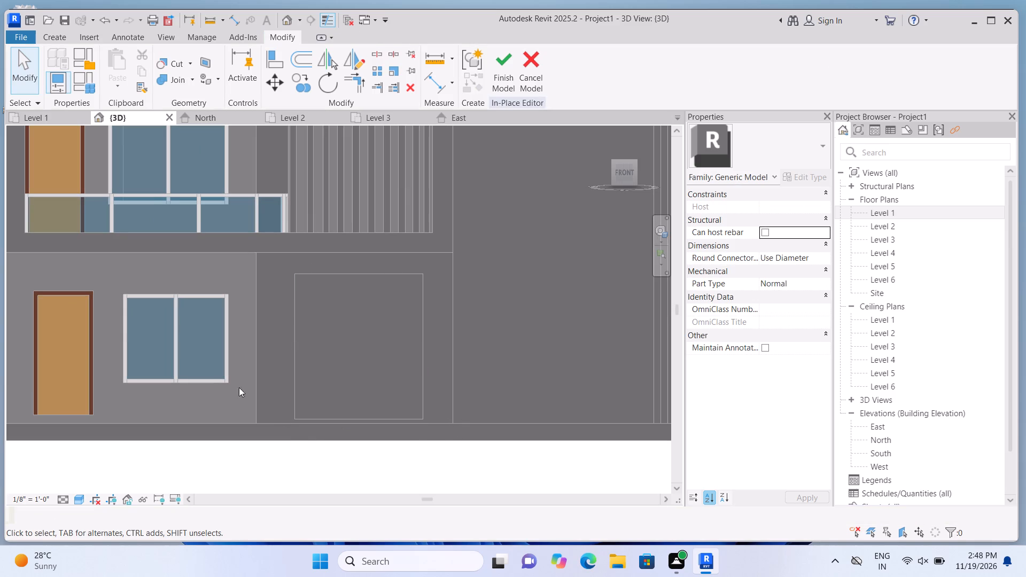
# Examine the whole building's facade from the front and in the home isometric view, returning to the front view.
pyautogui.scroll(-12, 292, 442)
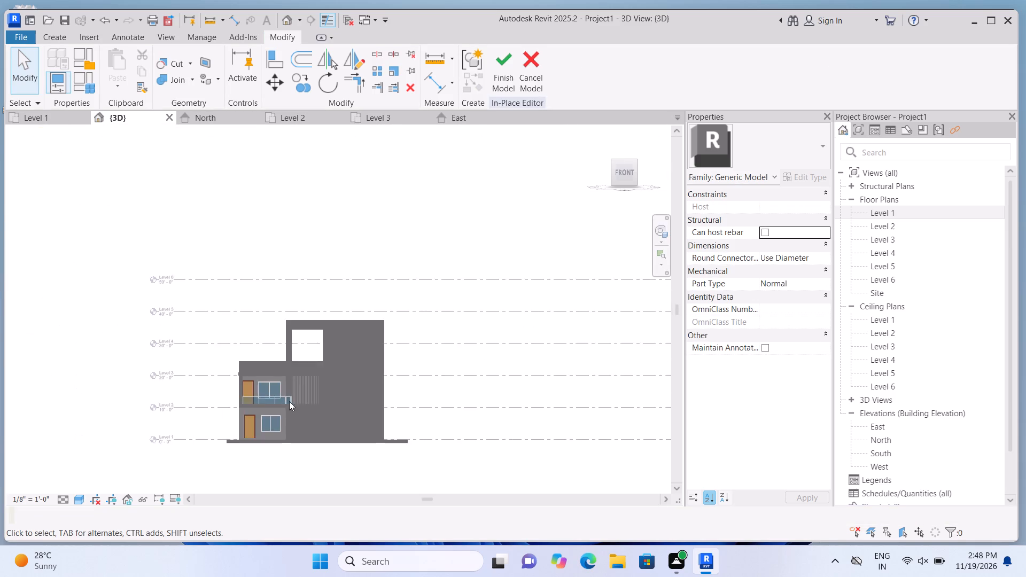
pyautogui.scroll(3, 287, 381)
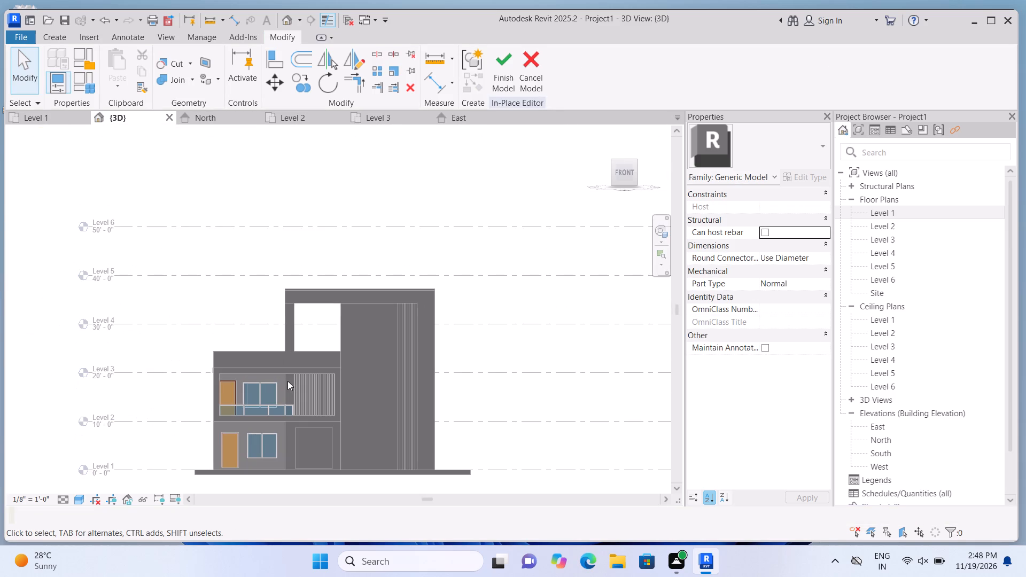
pyautogui.scroll(1, 285, 380)
pyautogui.scroll(-5, 339, 400)
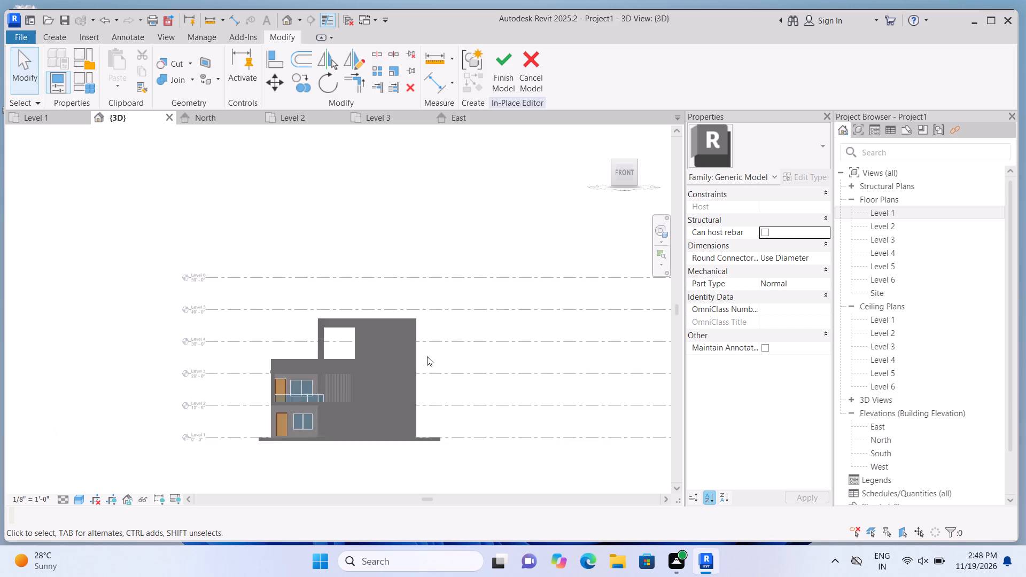
pyautogui.scroll(5, 305, 463)
pyautogui.scroll(2, 415, 214)
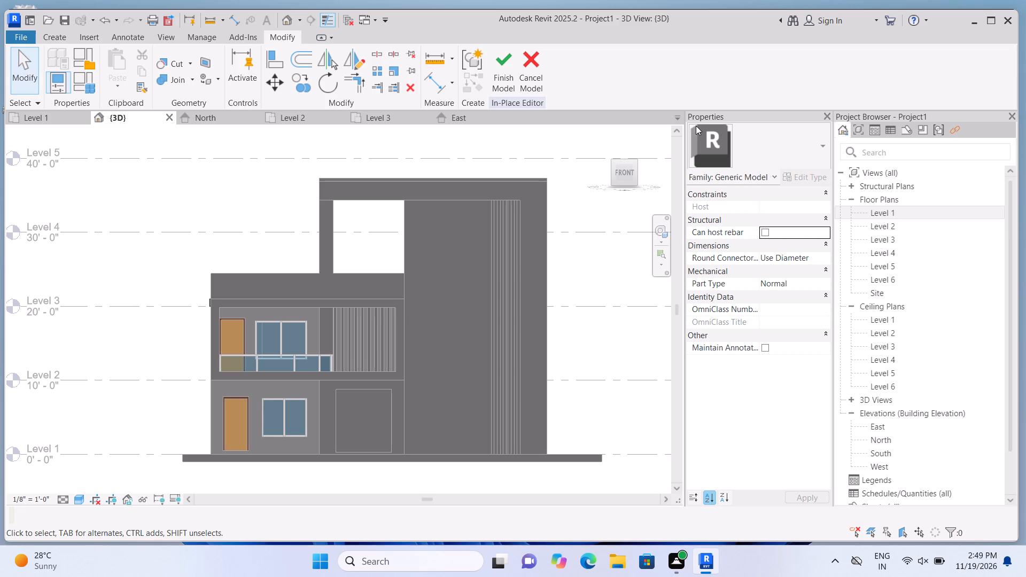
pyautogui.click(284, 20)
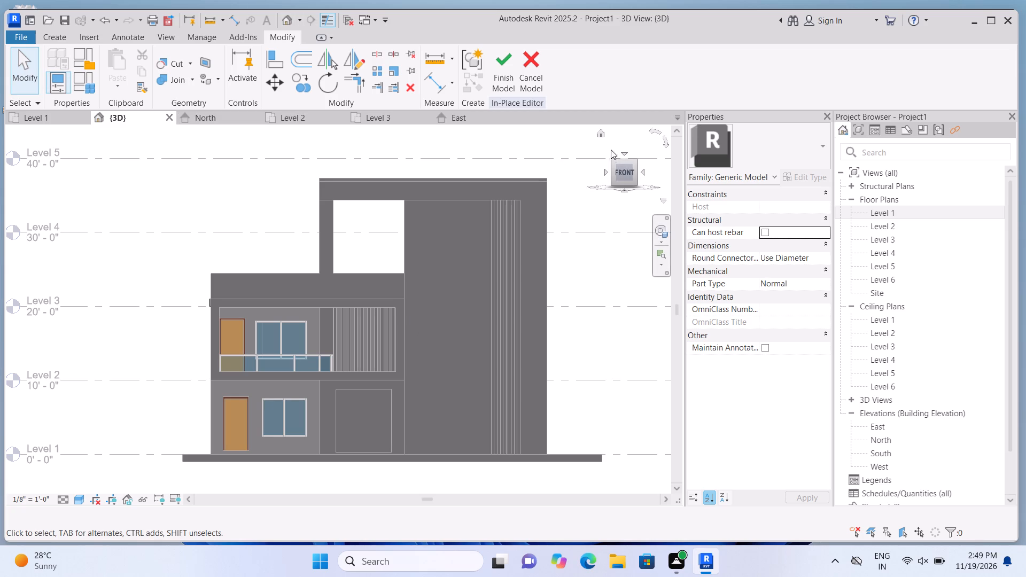
pyautogui.click(601, 134)
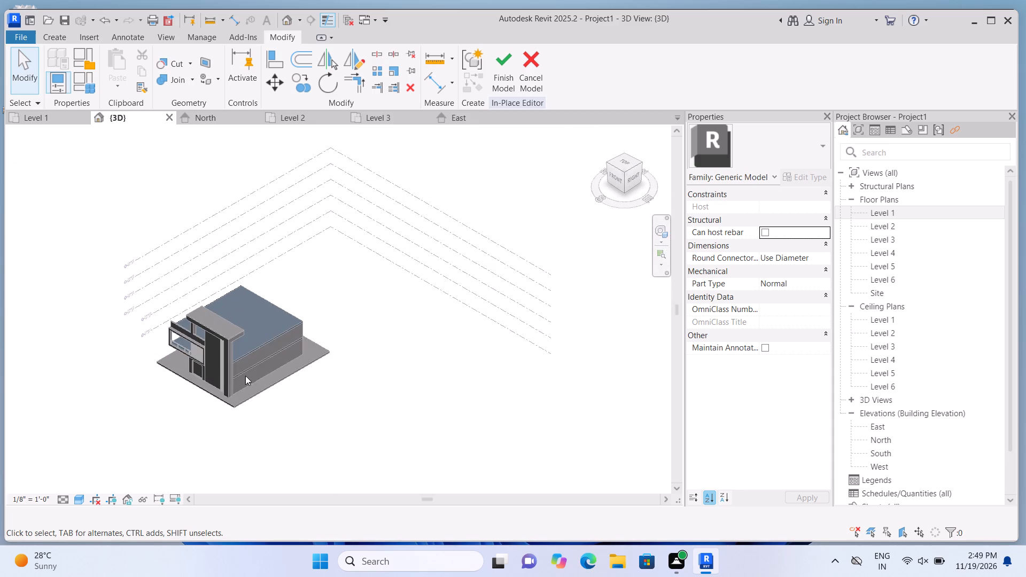
pyautogui.scroll(9, 211, 377)
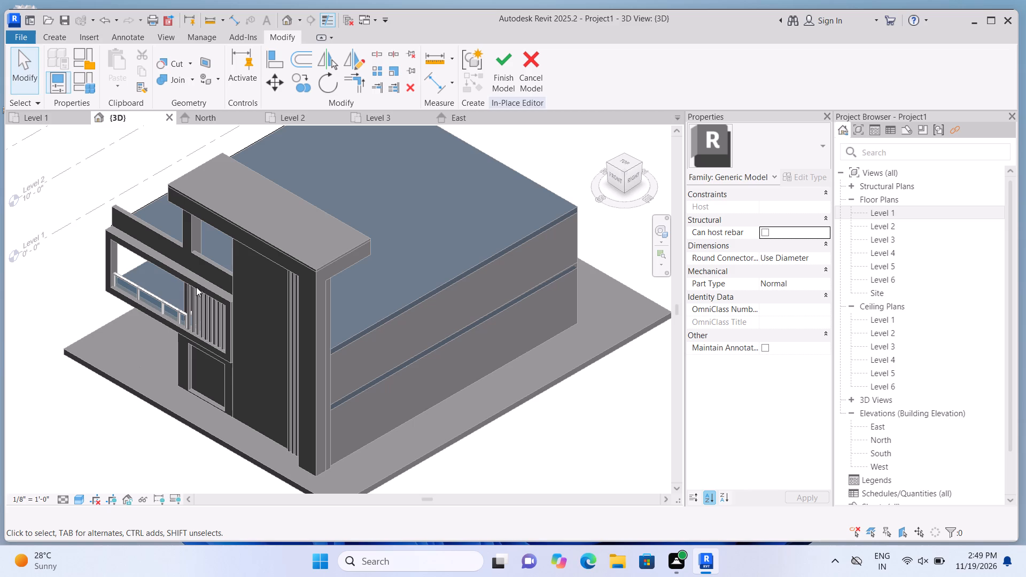
pyautogui.click(618, 177)
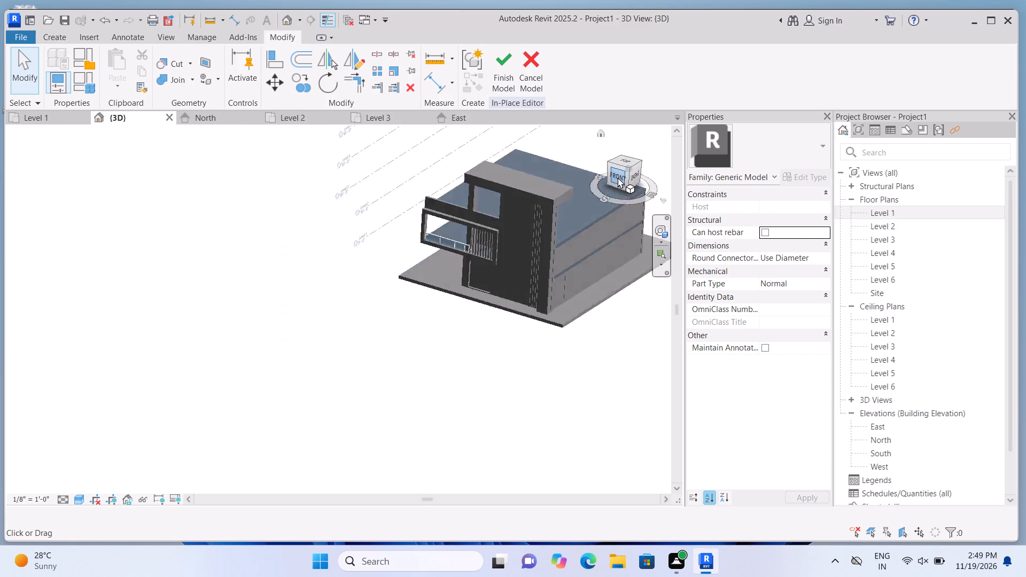
pyautogui.scroll(2, 198, 377)
pyautogui.scroll(2, 277, 332)
pyautogui.scroll(3, 348, 293)
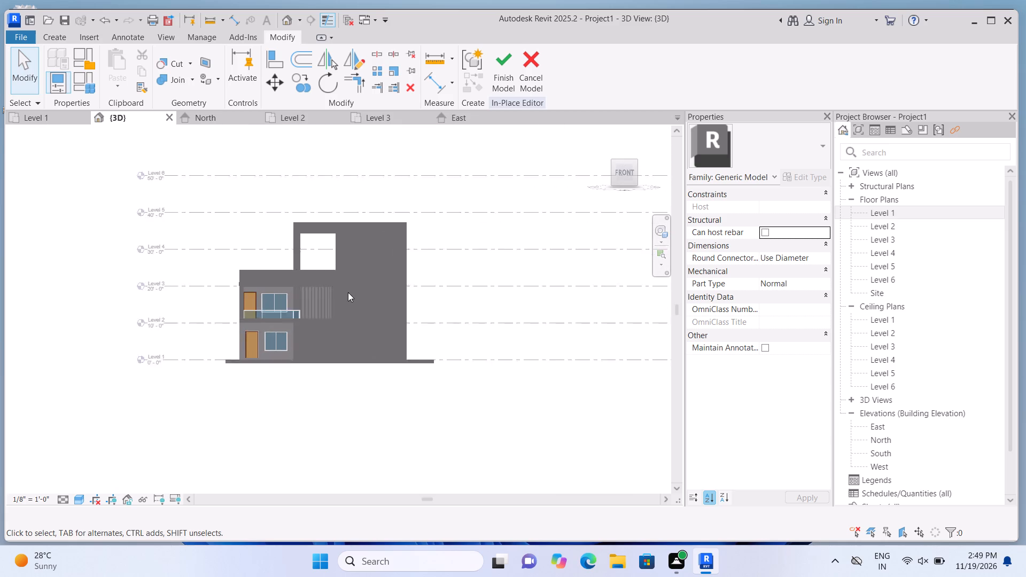
pyautogui.scroll(4, 348, 292)
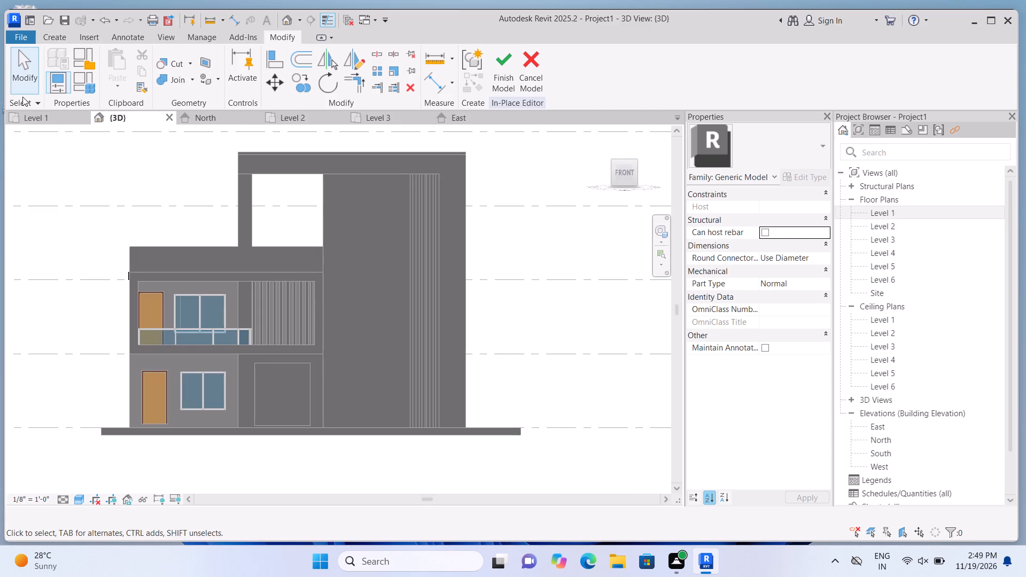
# Extrude a solid 7'-6" by 8'-6" rectangle 2" deep over the ground-floor panel, using the panel's face as work plane.
pyautogui.click(59, 40)
pyautogui.click(126, 57)
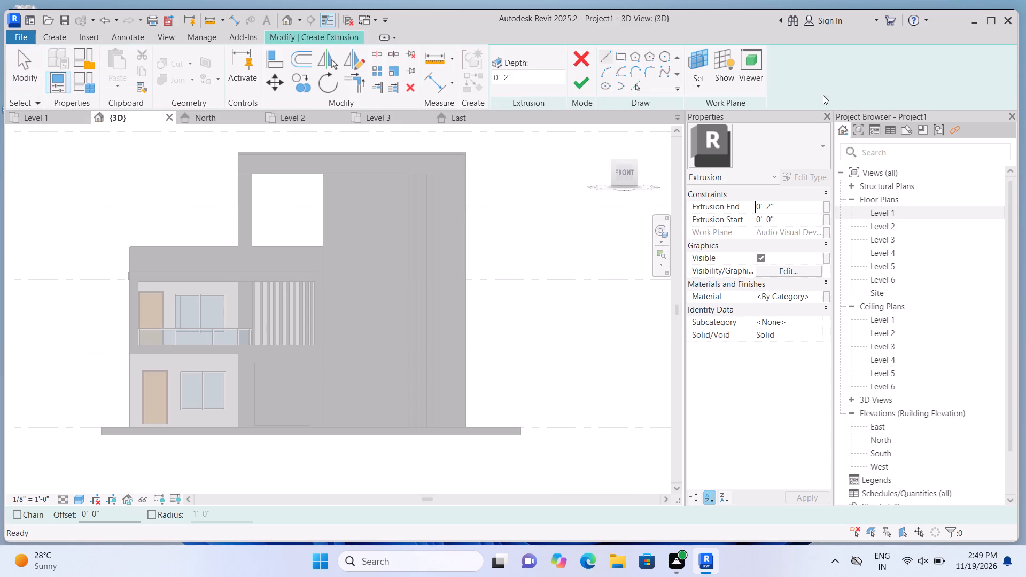
pyautogui.click(698, 93)
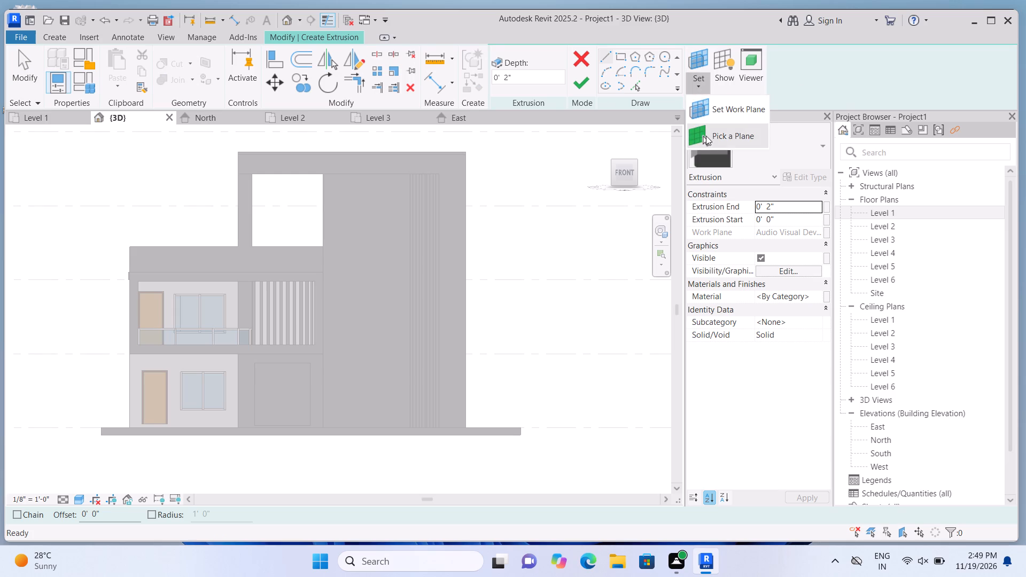
pyautogui.click(706, 136)
pyautogui.click(269, 378)
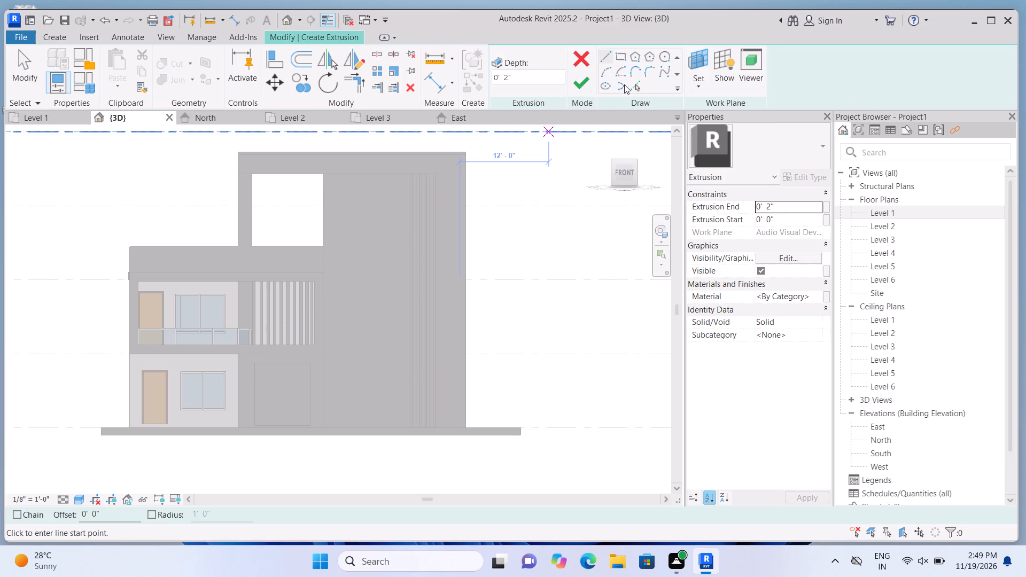
pyautogui.click(624, 57)
pyautogui.scroll(3, 318, 454)
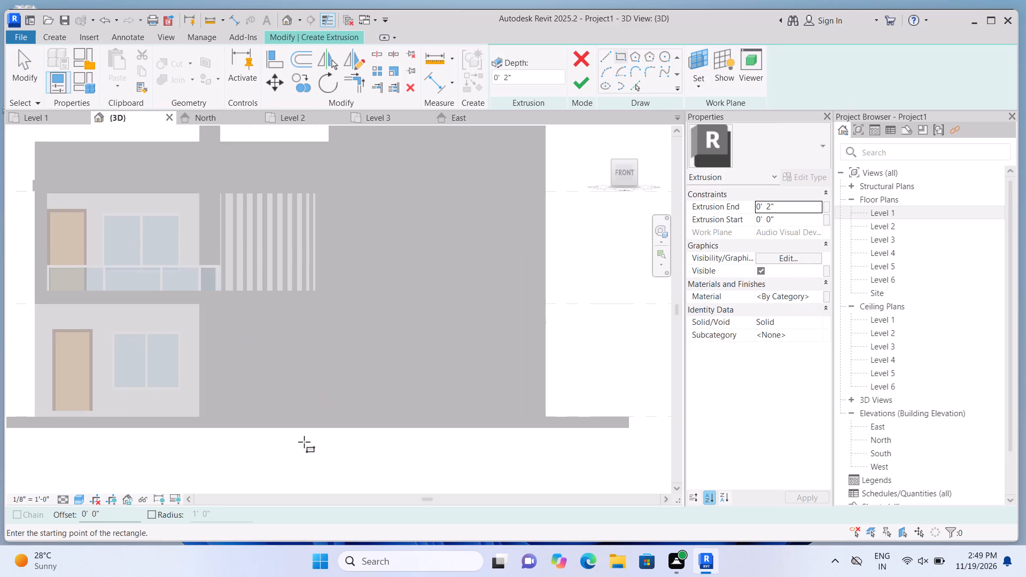
pyautogui.click(228, 321)
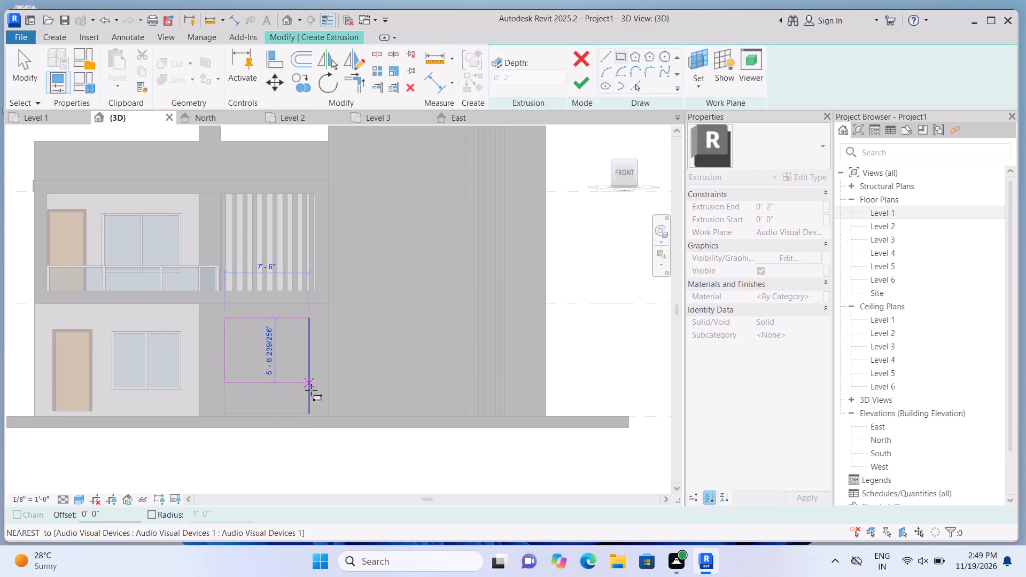
pyautogui.click(312, 416)
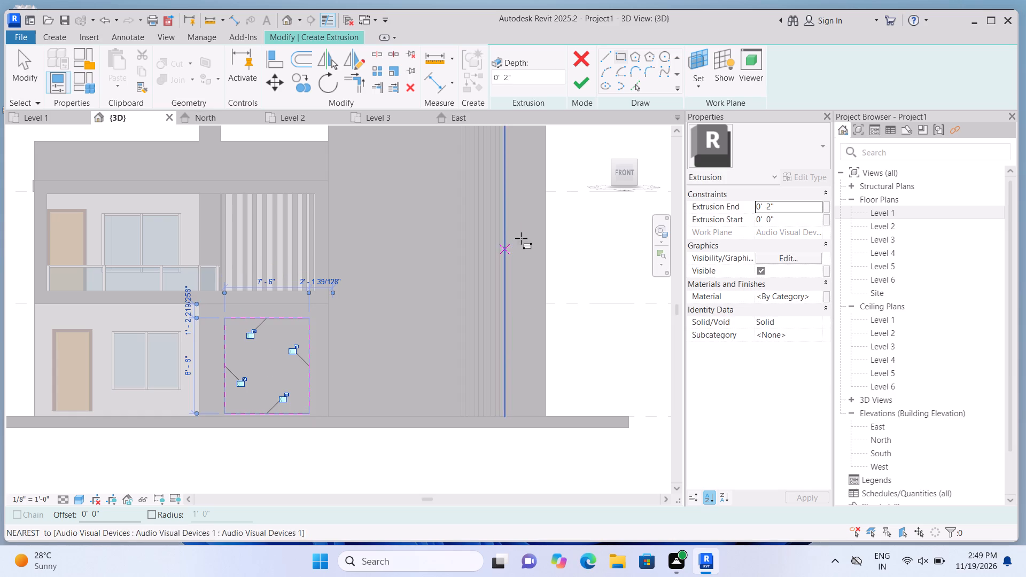
pyautogui.click(580, 88)
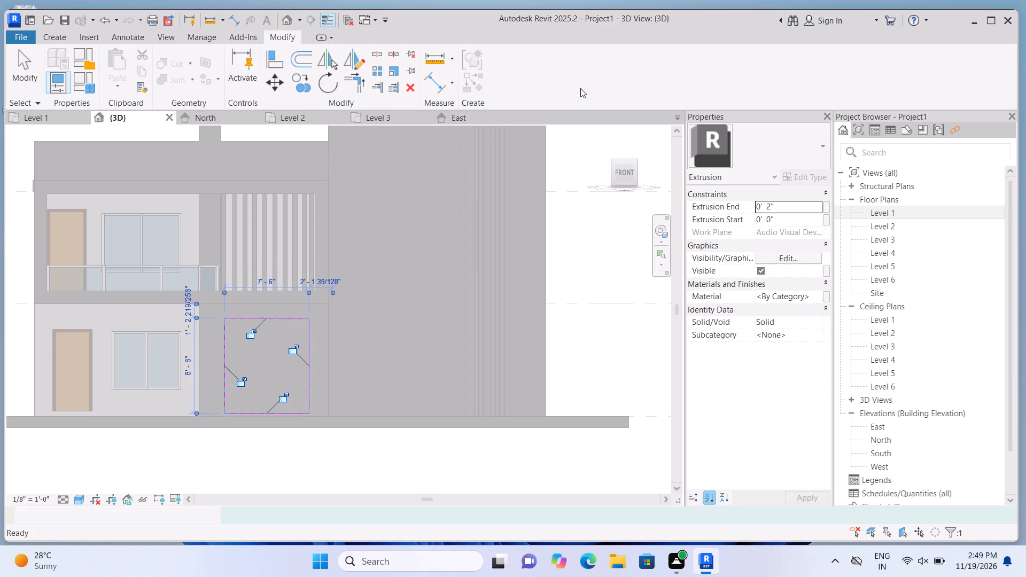
pyautogui.click(597, 282)
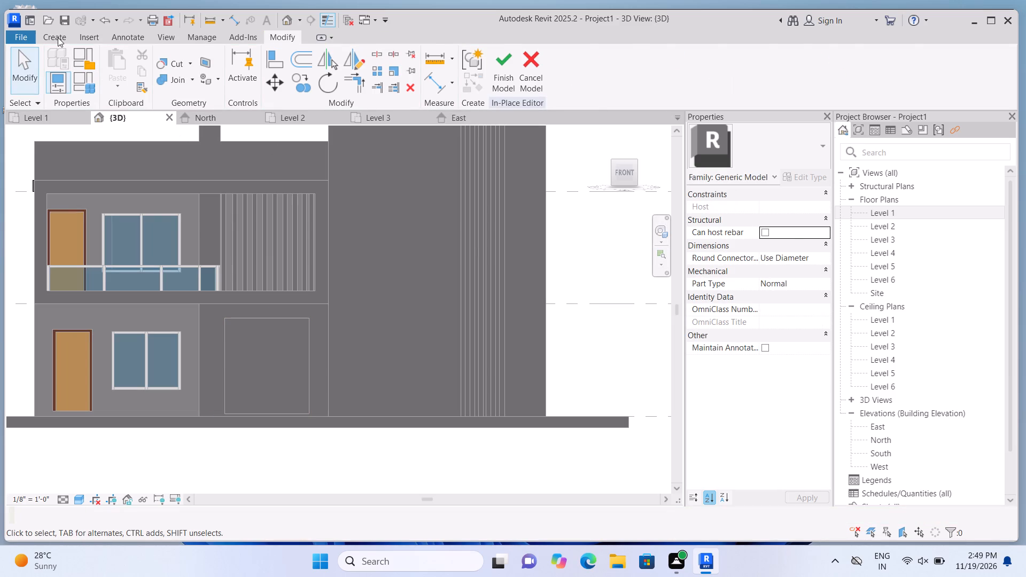
# Start a void extrusion and sketch a first narrow vertical rectangle, 8'-6" tall, just inside the ground-floor panel's left edge.
pyautogui.click(58, 37)
pyautogui.click(278, 82)
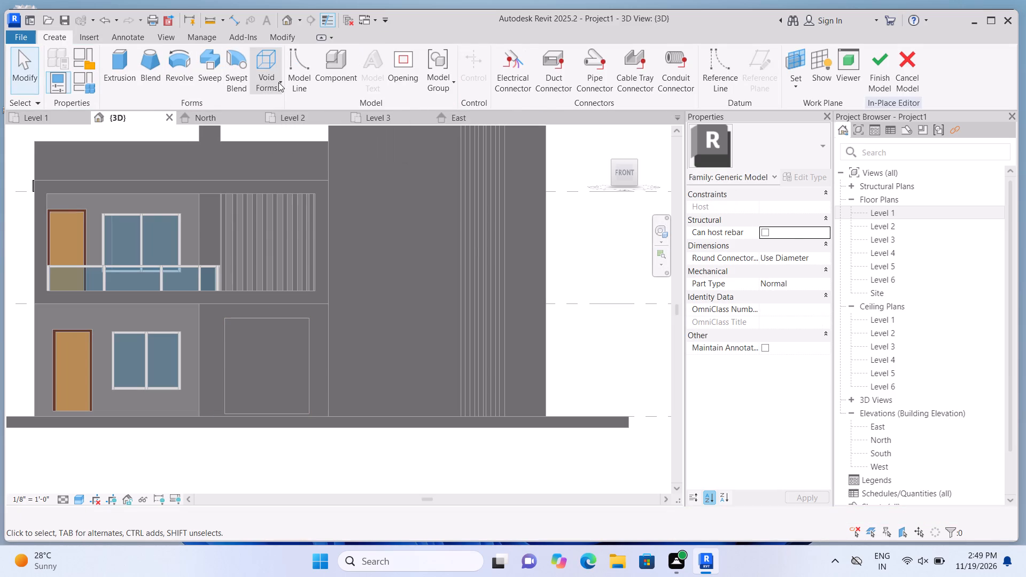
pyautogui.click(285, 113)
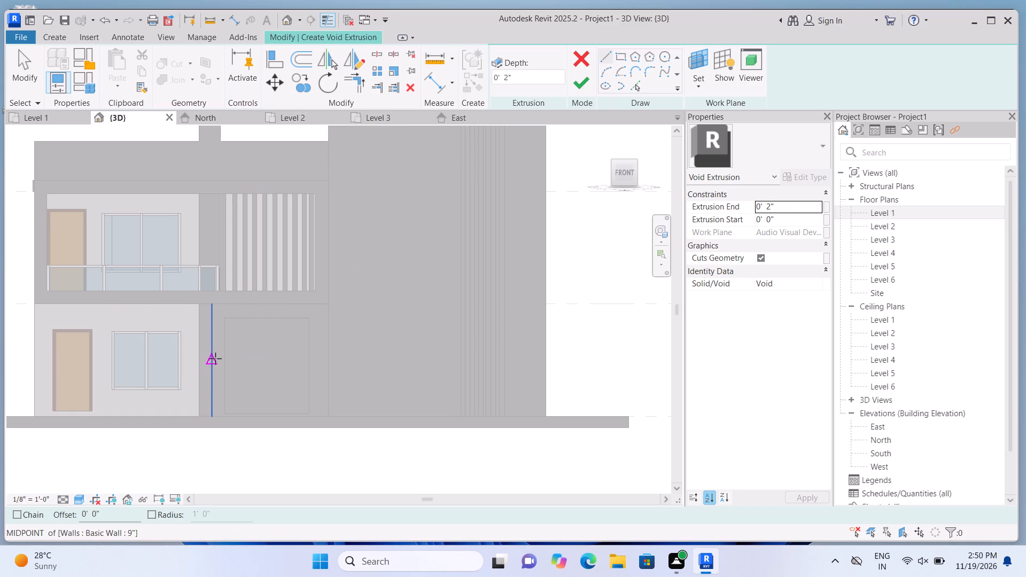
pyautogui.scroll(4, 211, 362)
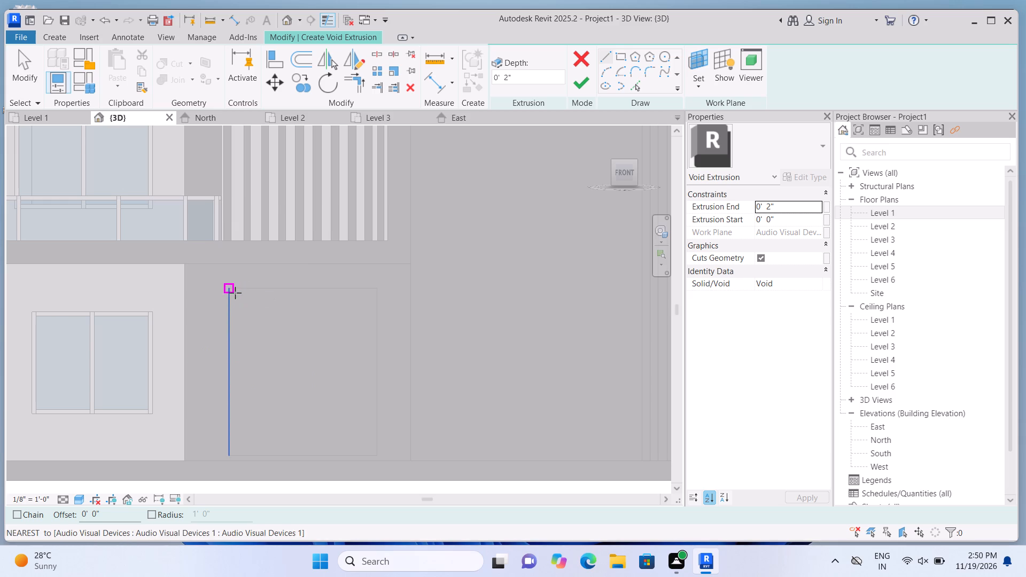
pyautogui.click(235, 293)
pyautogui.press('Escape')
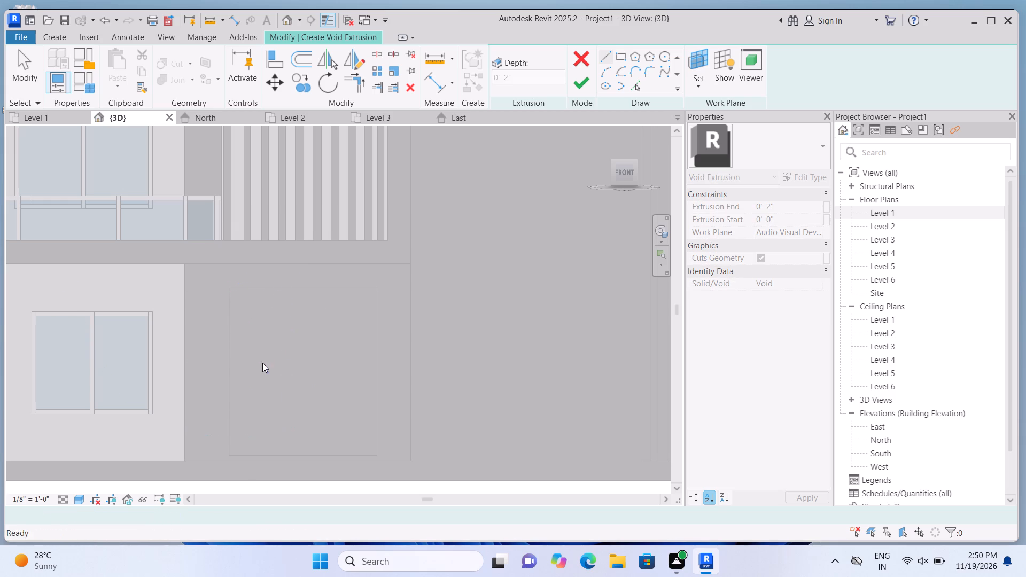
pyautogui.click(618, 61)
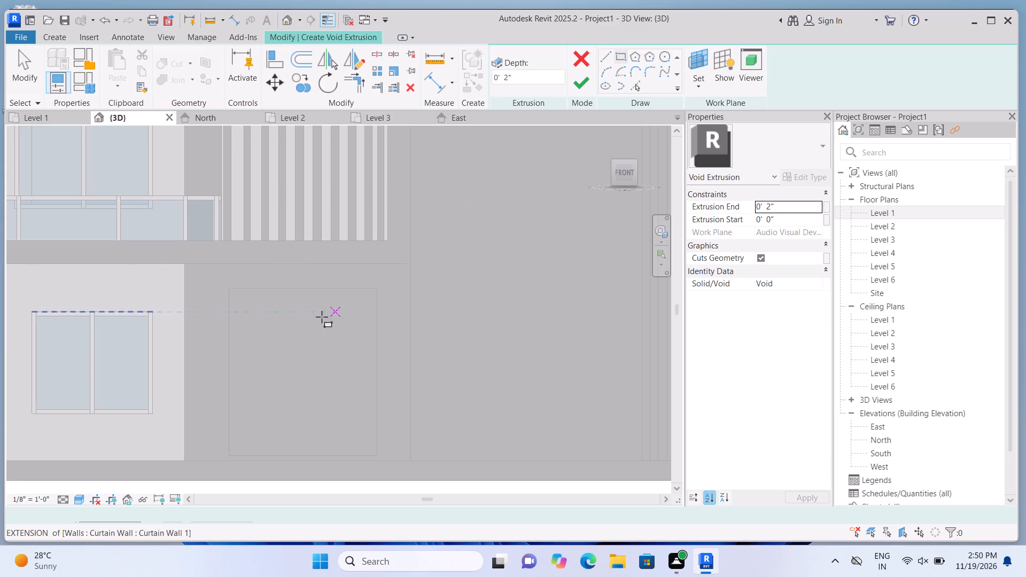
pyautogui.scroll(2, 248, 339)
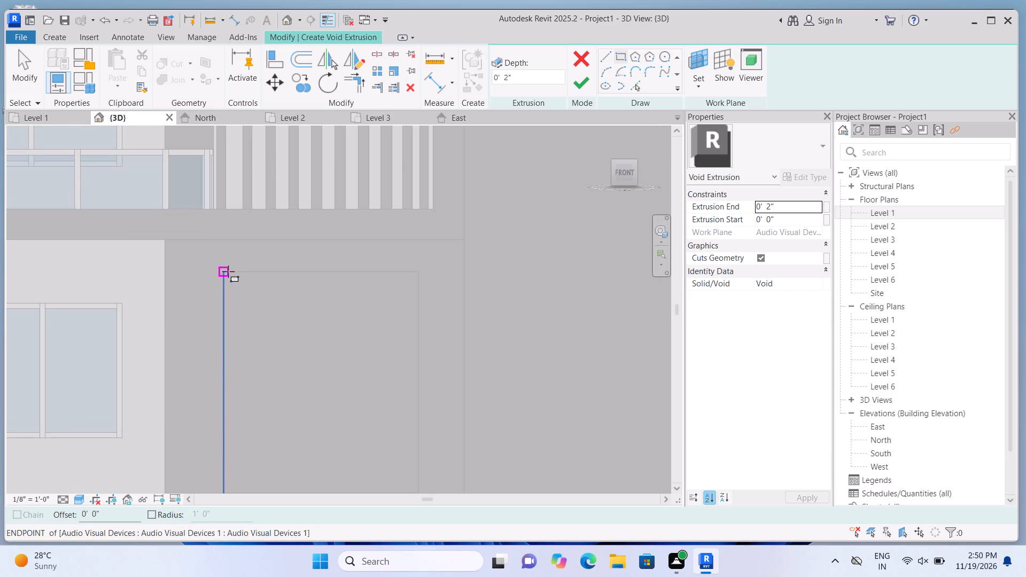
pyautogui.click(231, 272)
pyautogui.scroll(-2, 247, 332)
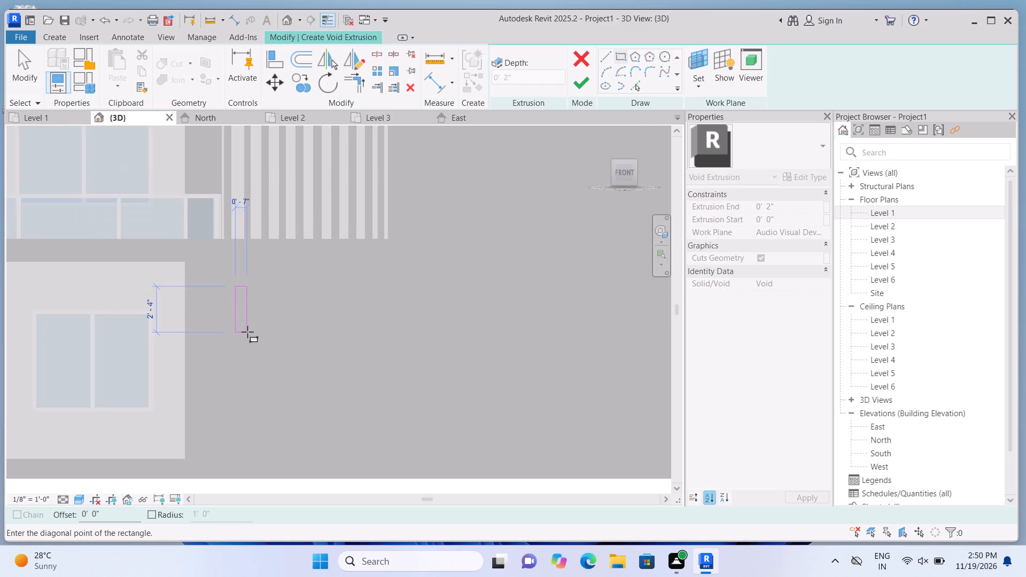
pyautogui.scroll(-2, 247, 332)
pyautogui.scroll(5, 259, 411)
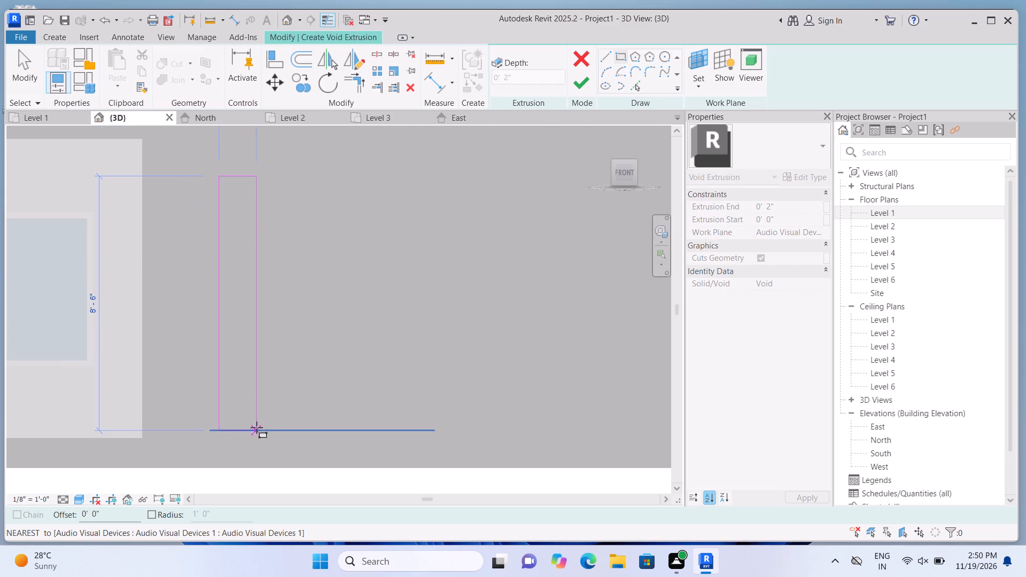
pyautogui.click(228, 426)
pyautogui.press('Escape')
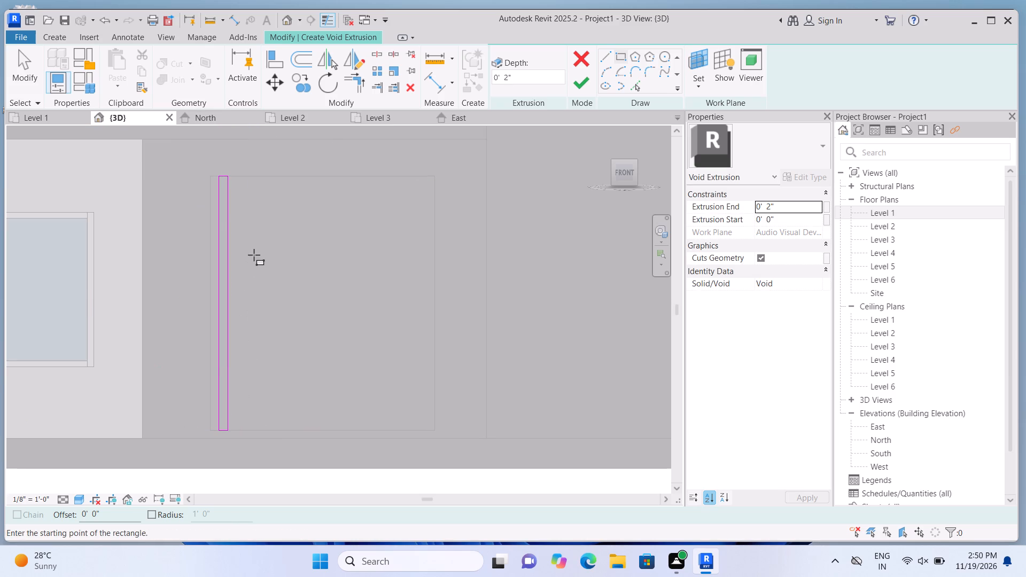
# Sketch four more narrow vertical rectangles, 8'-6" tall and about 3.5" wide, spaced rightward from the first strip on the ground-floor panel.
pyautogui.click(236, 177)
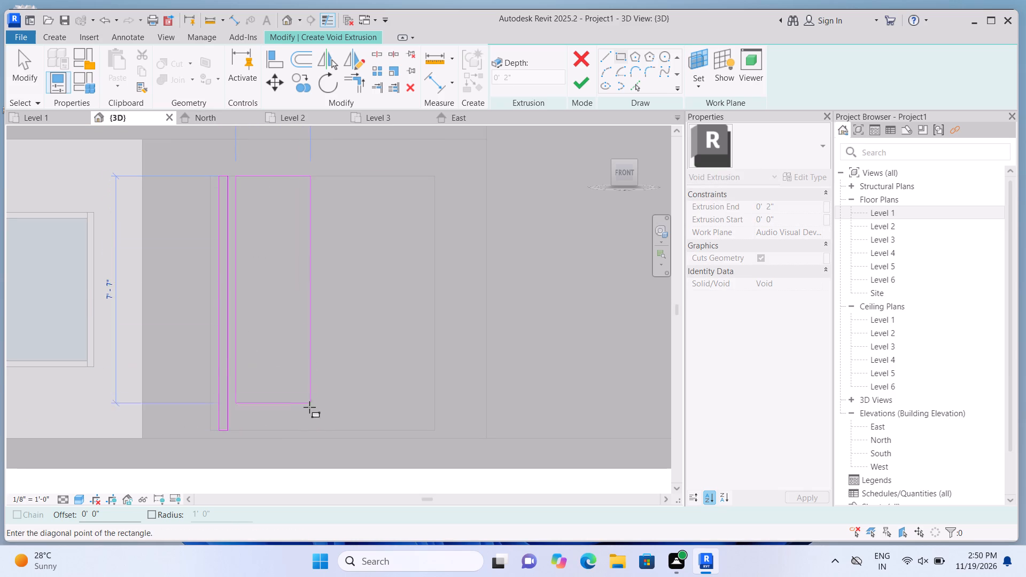
pyautogui.click(243, 430)
pyautogui.press('Escape')
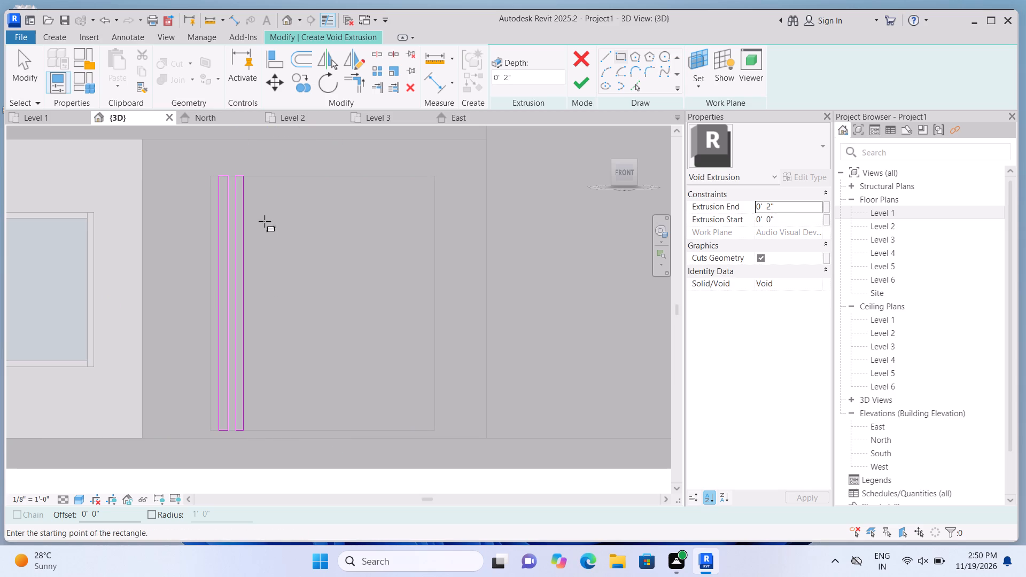
pyautogui.click(251, 178)
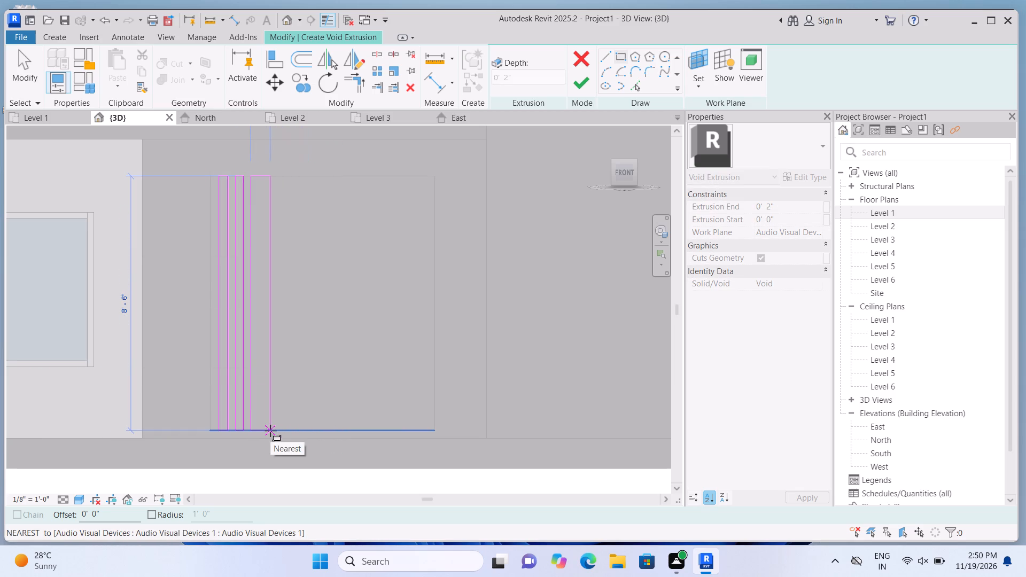
pyautogui.click(259, 431)
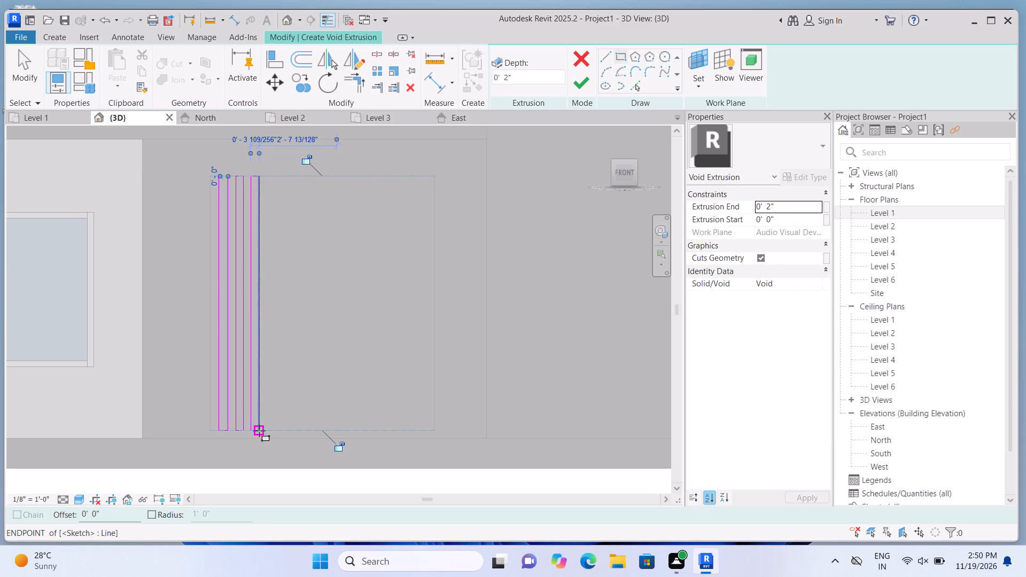
pyautogui.press('Escape')
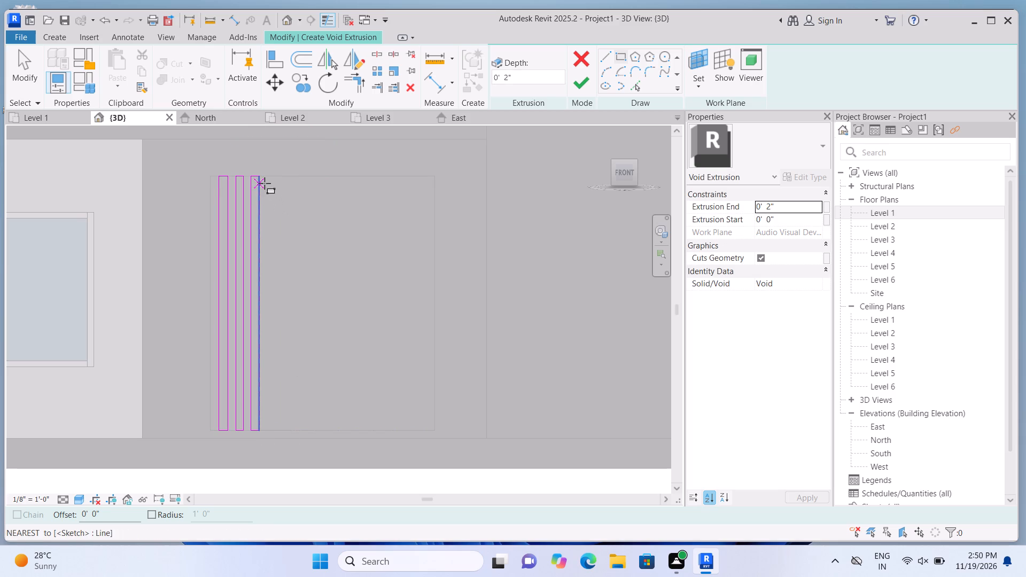
pyautogui.click(266, 182)
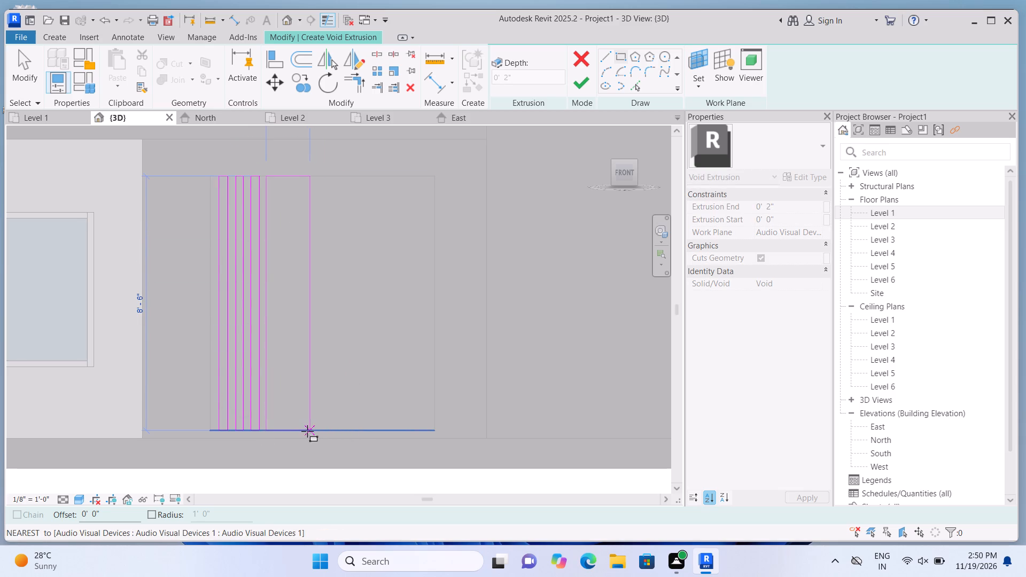
pyautogui.click(275, 434)
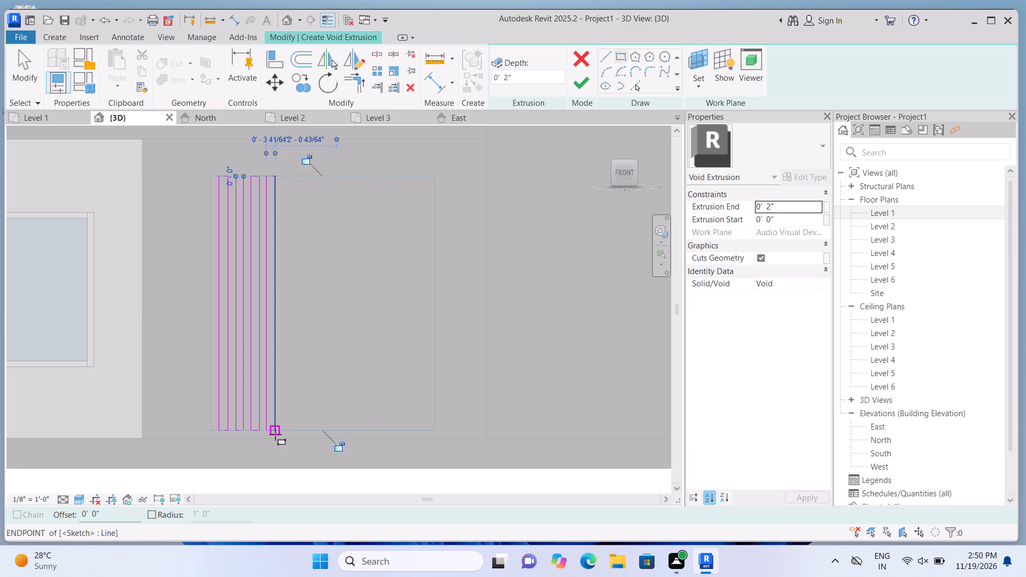
pyautogui.press('Escape')
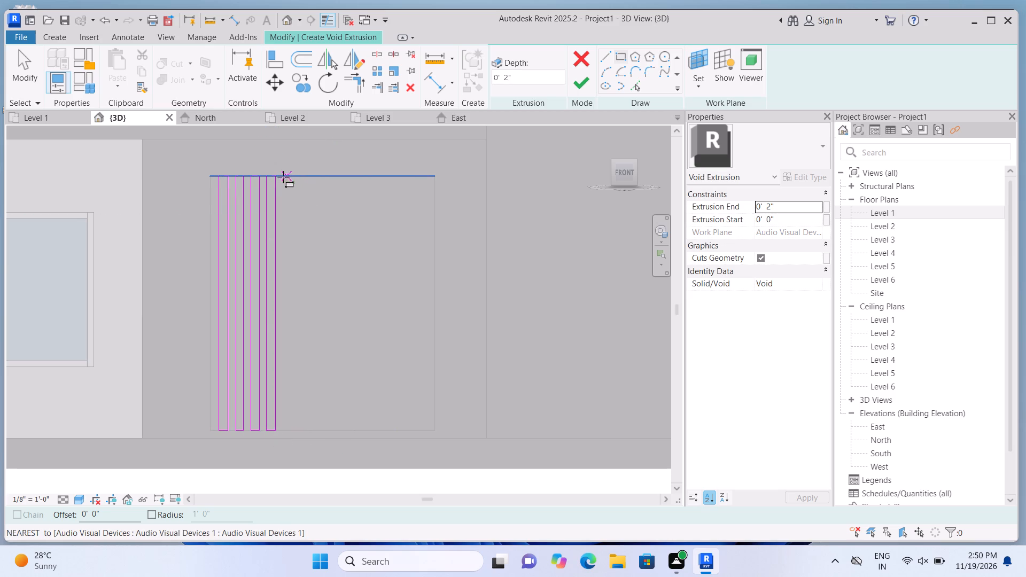
pyautogui.click(282, 176)
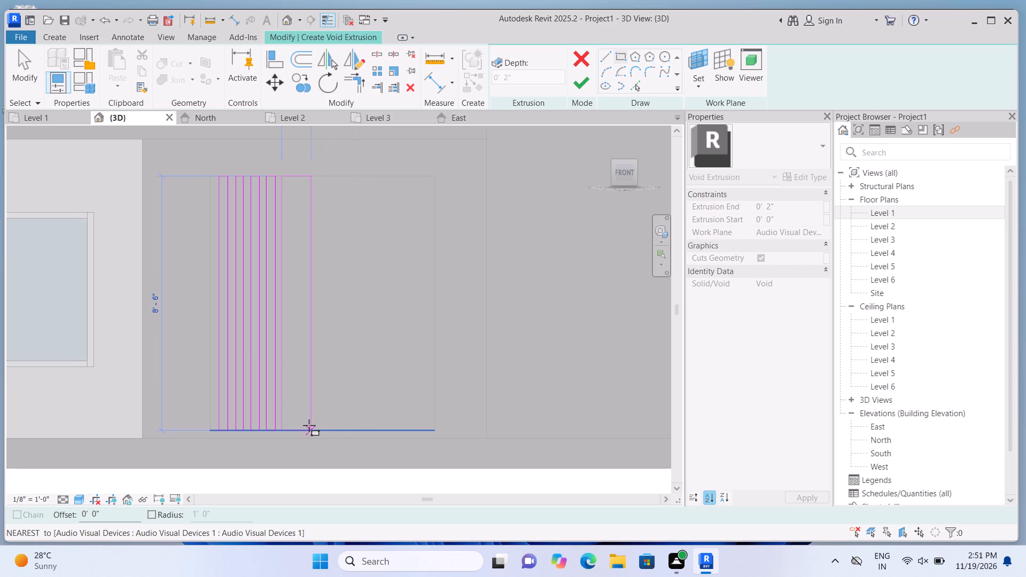
pyautogui.click(289, 426)
pyautogui.press('Escape')
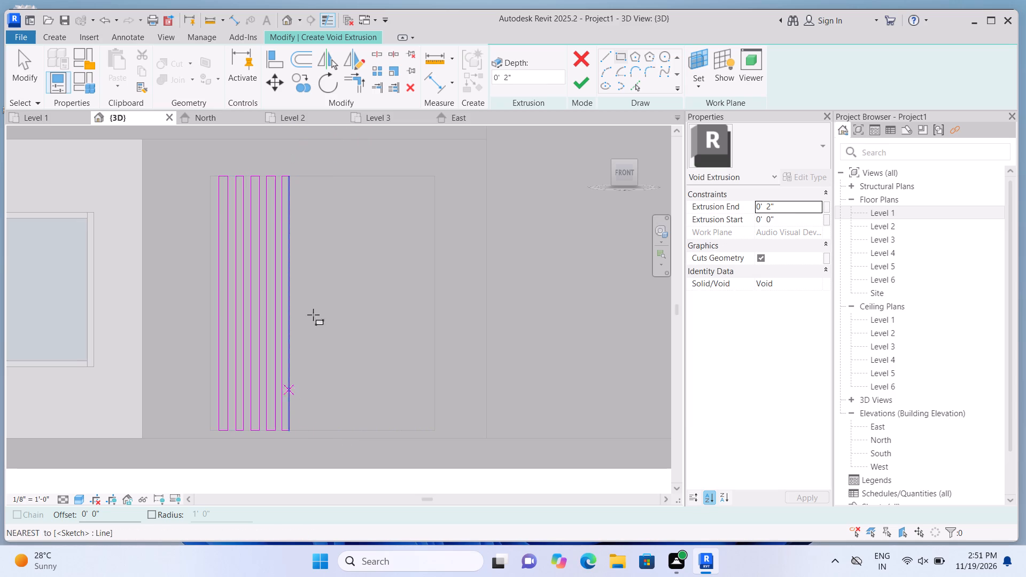
# Continue the void sketch with three more full-height vertical strips, 8'-6" tall, reaching just past the ground-floor panel's centre.
pyautogui.click(296, 176)
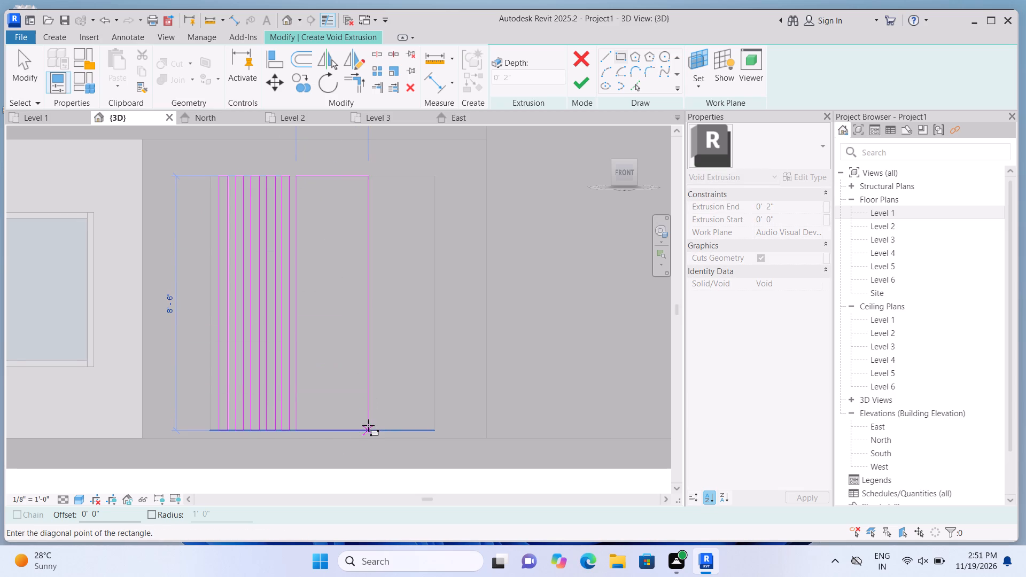
pyautogui.click(306, 431)
pyautogui.press('Escape')
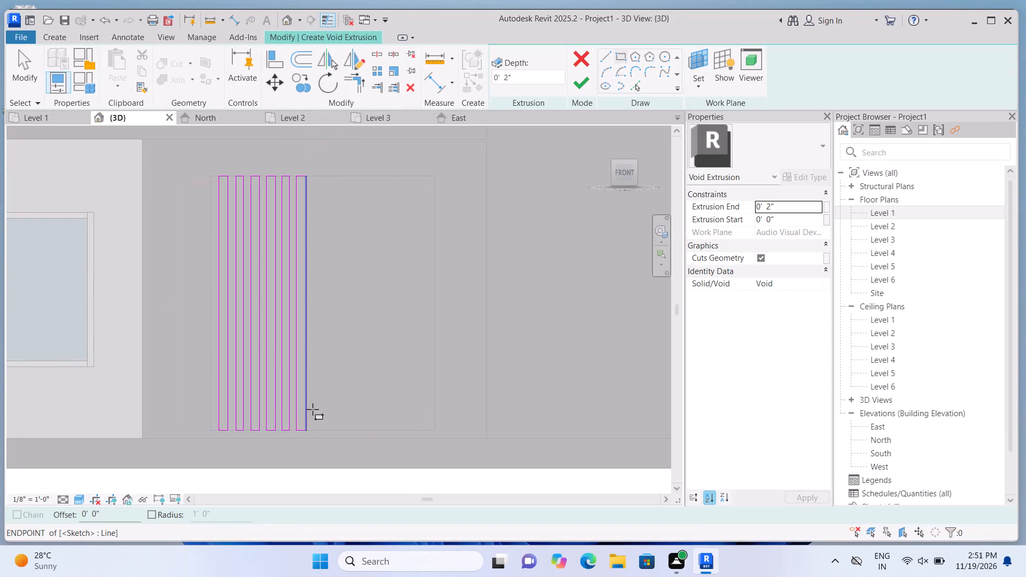
pyautogui.click(314, 179)
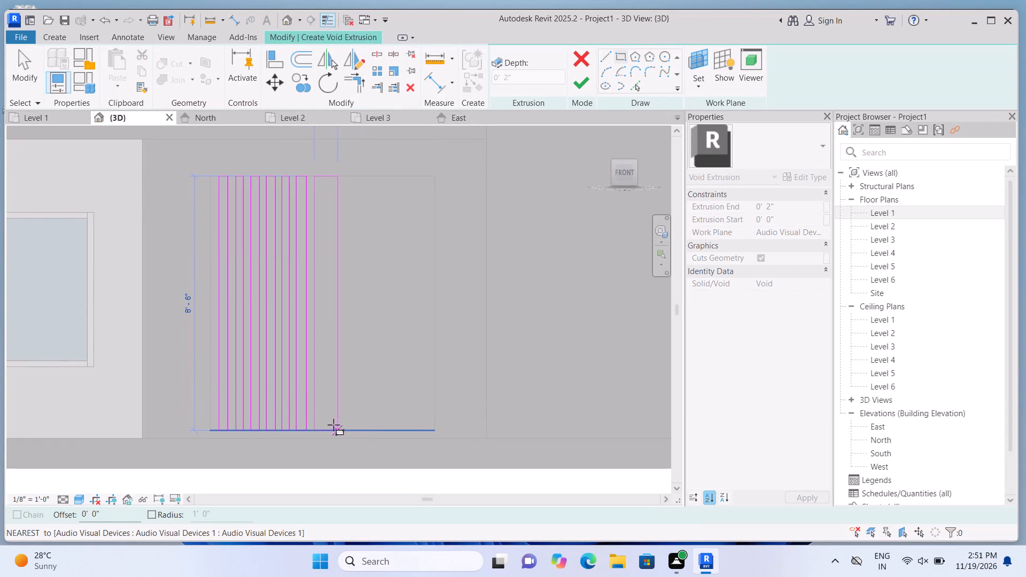
pyautogui.click(326, 427)
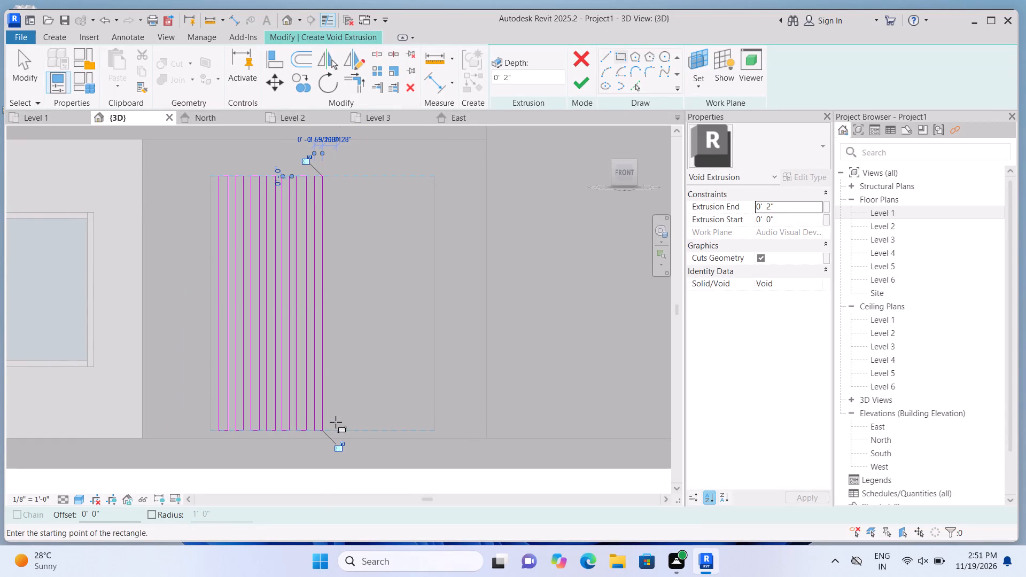
pyautogui.press('Escape')
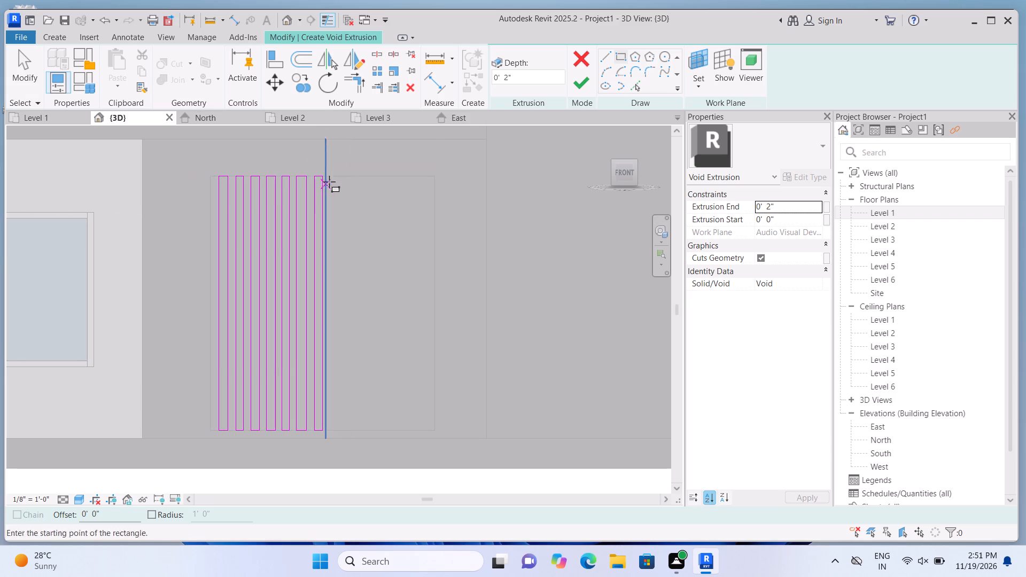
pyautogui.click(331, 180)
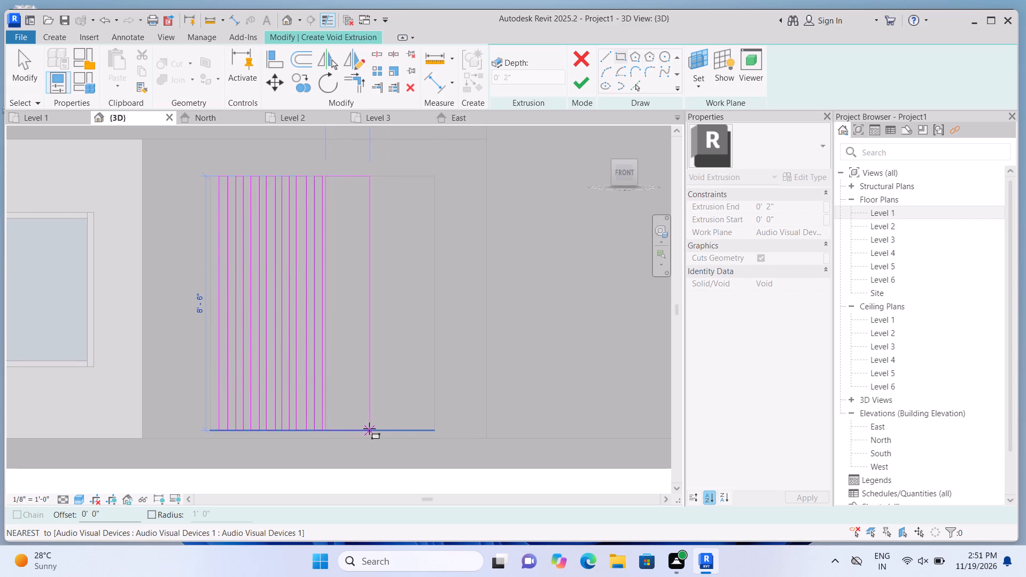
pyautogui.click(337, 425)
pyautogui.press('Escape')
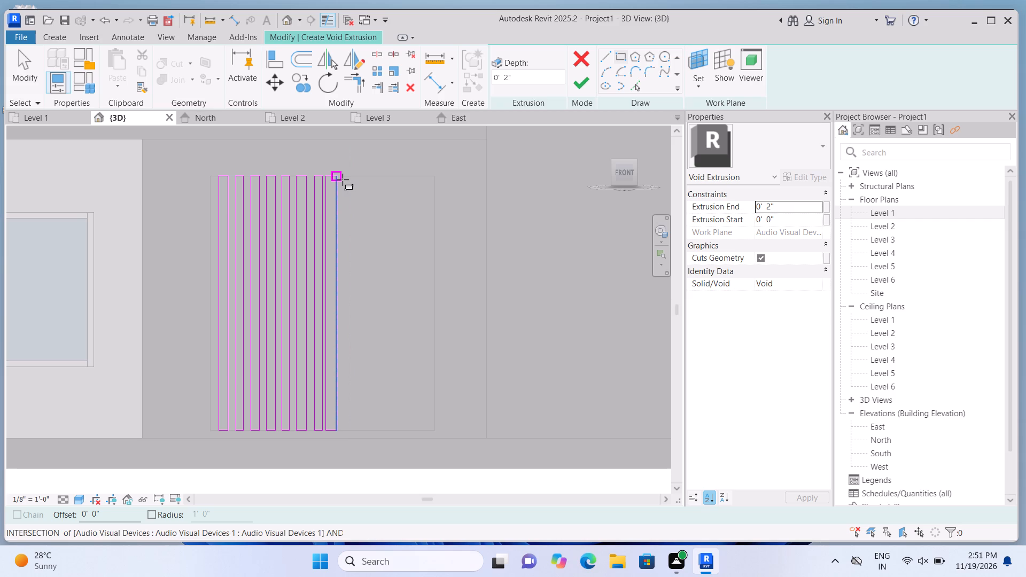
# Sketch a ninth narrow vertical strip, 8'-6" tall, just right of the eighth, between the panel's upper and lower edges.
pyautogui.scroll(1, 343, 180)
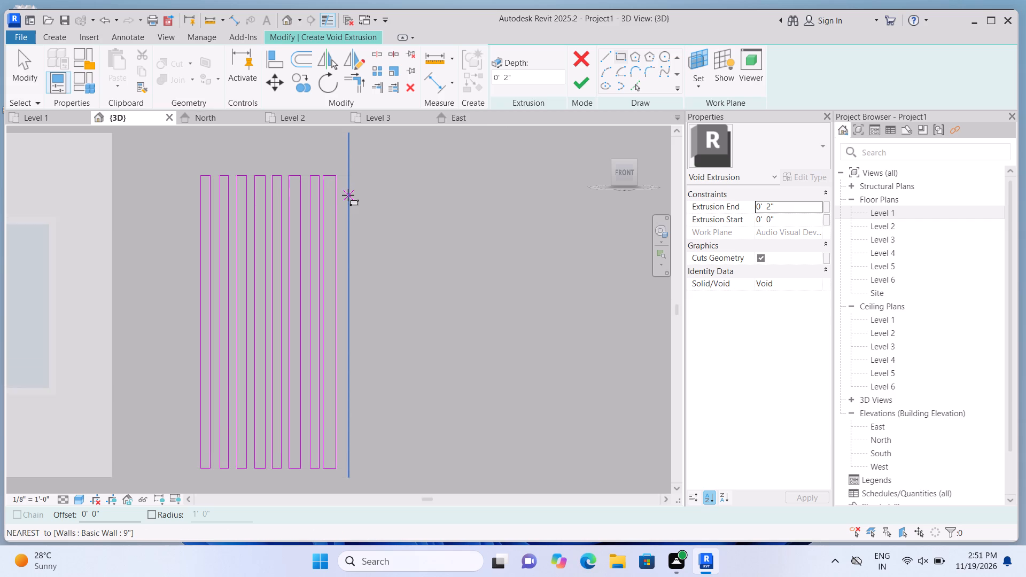
pyautogui.scroll(-2, 346, 193)
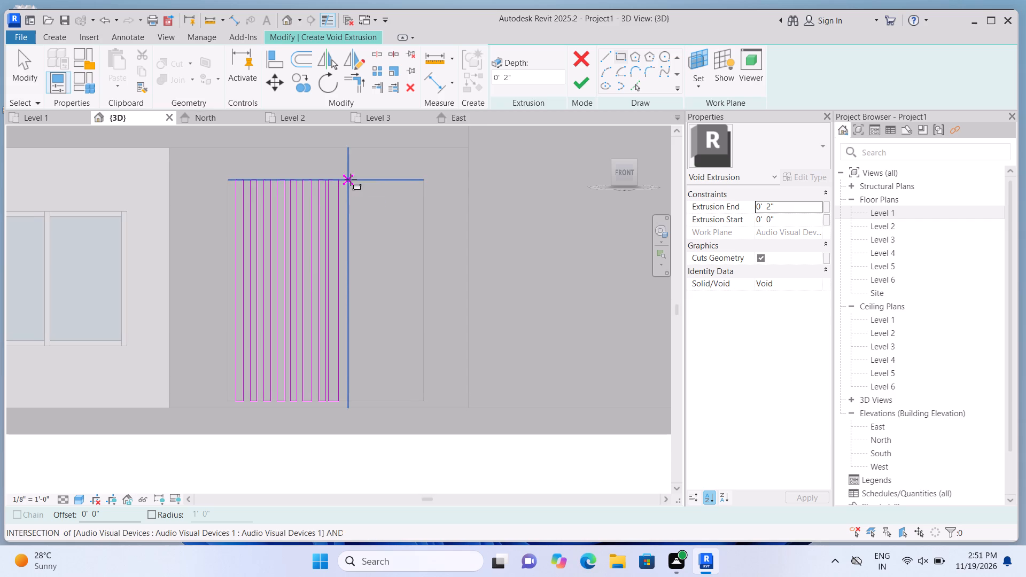
pyautogui.scroll(4, 345, 197)
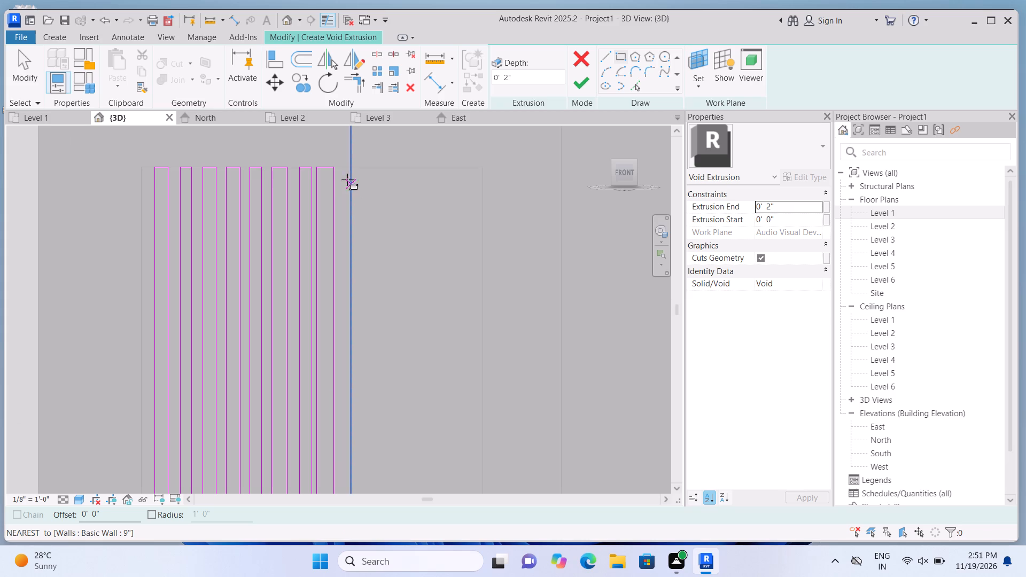
pyautogui.click(341, 170)
pyautogui.scroll(-5, 384, 270)
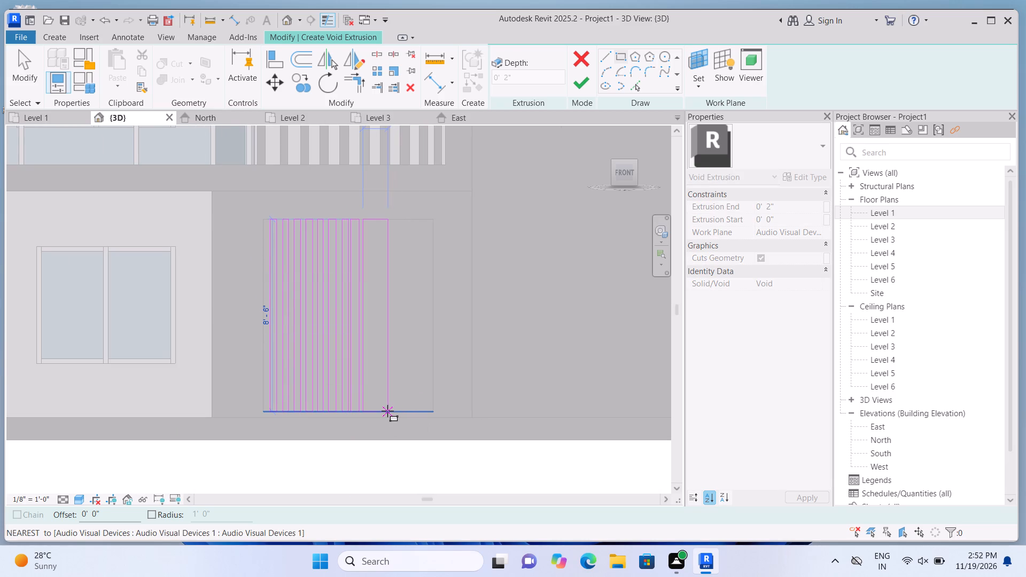
pyautogui.scroll(1, 387, 411)
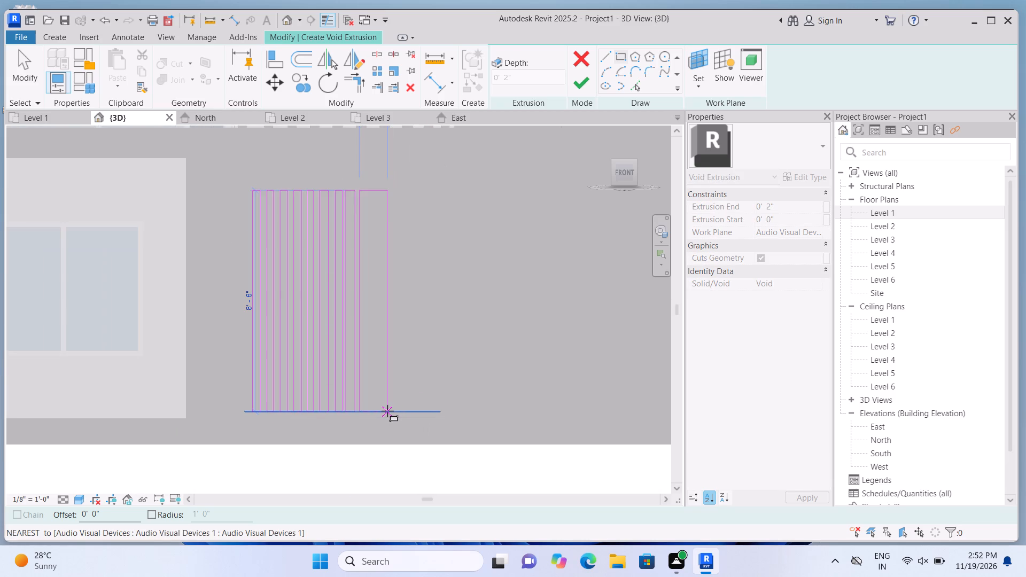
pyautogui.scroll(2, 387, 411)
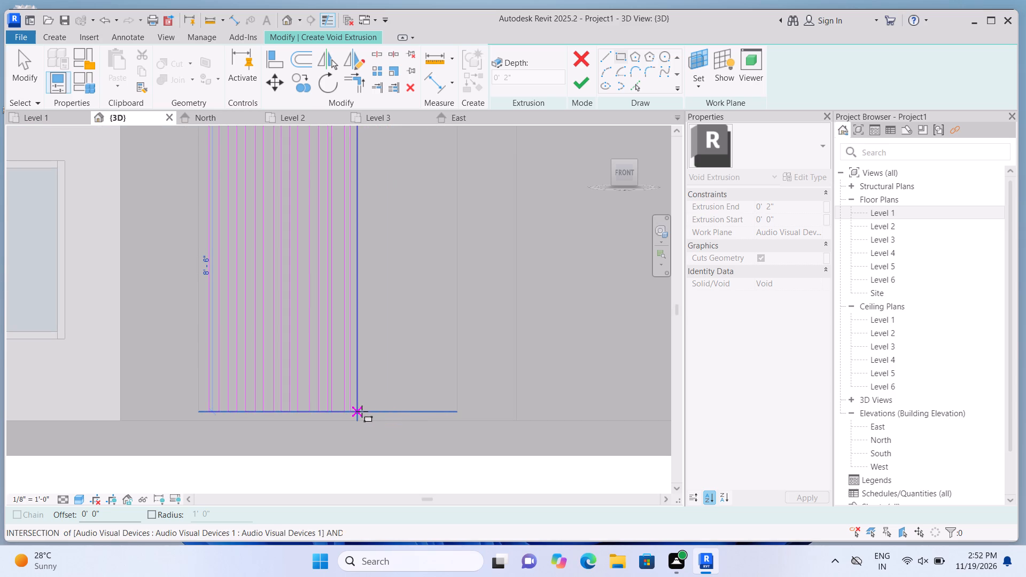
pyautogui.scroll(1, 362, 411)
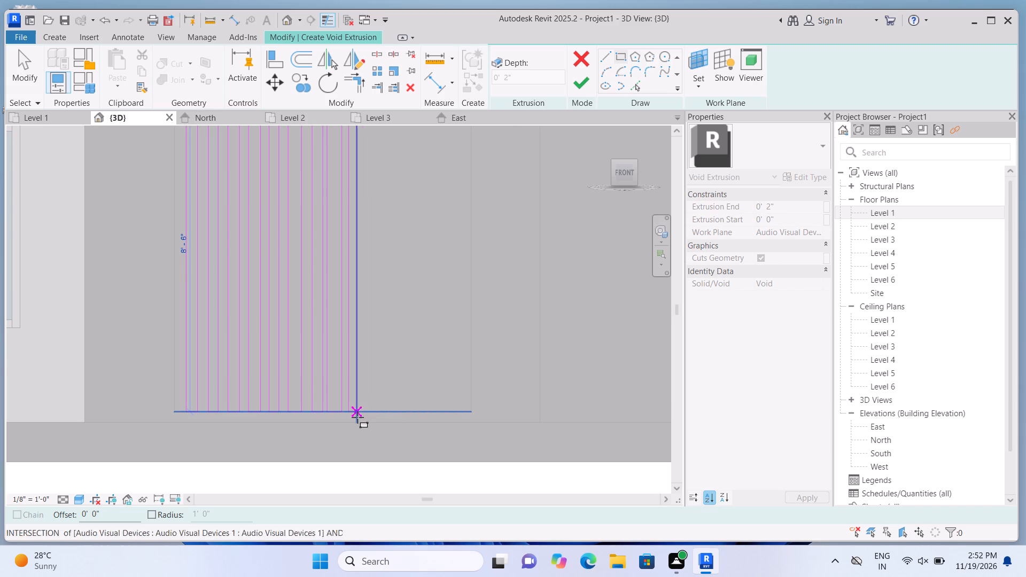
pyautogui.click(361, 409)
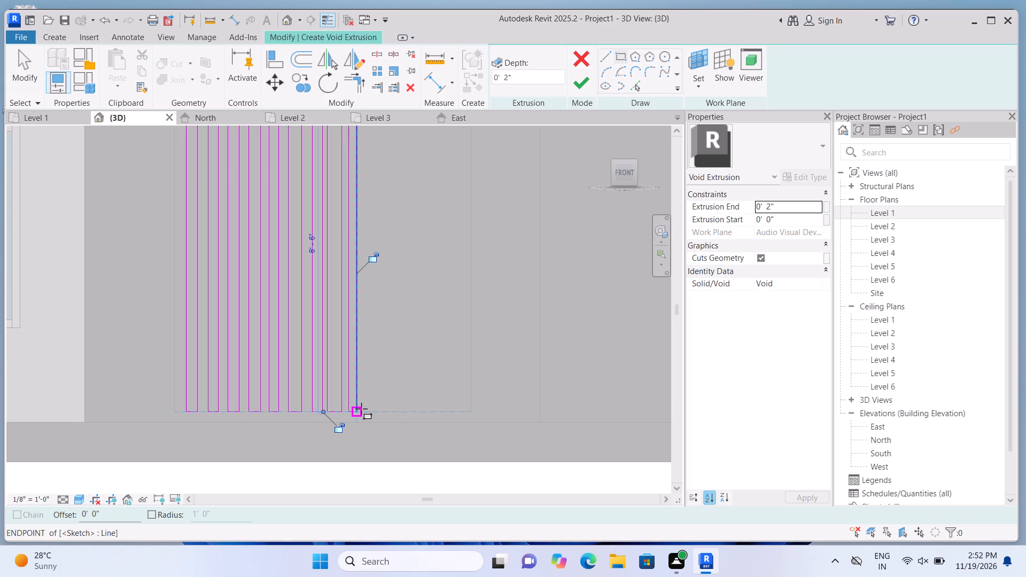
pyautogui.press('Escape')
# Sketch three more narrow vertical strips, 8'-6" tall and about 4" wide, spaced rightward from the ninth strip on the ground-floor panel.
pyautogui.scroll(-5, 374, 411)
pyautogui.scroll(1, 409, 260)
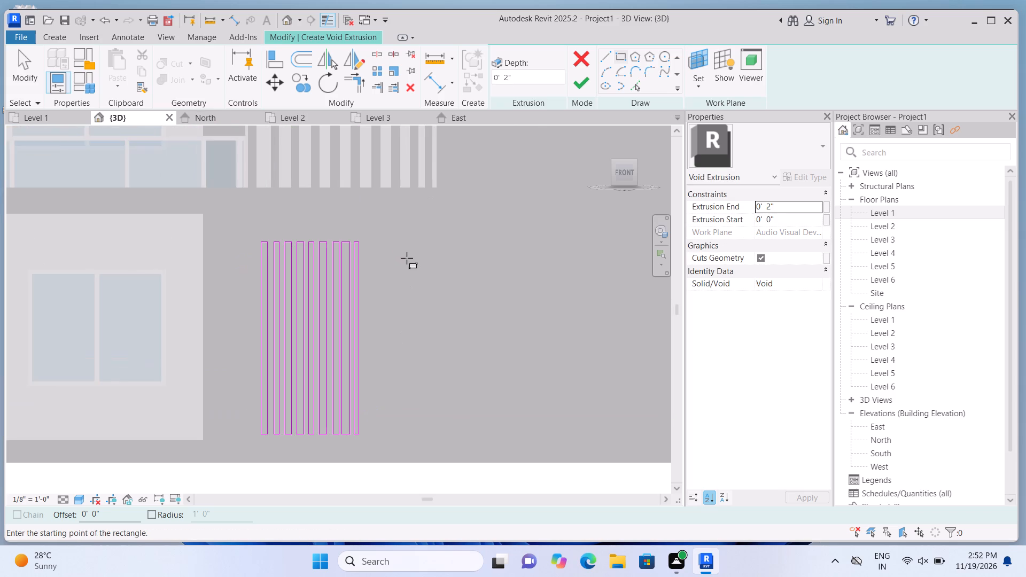
pyautogui.scroll(1, 395, 261)
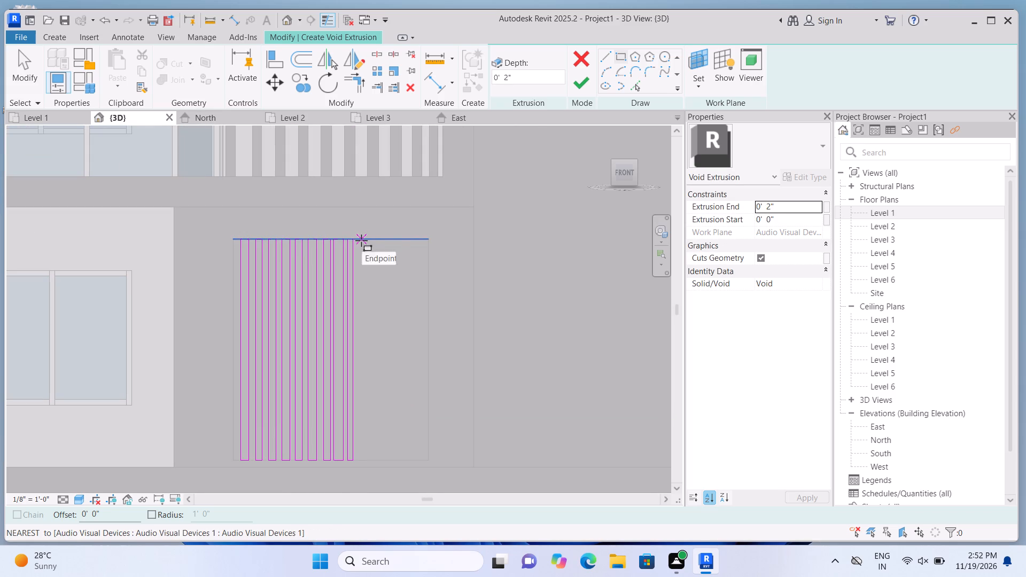
pyautogui.click(361, 240)
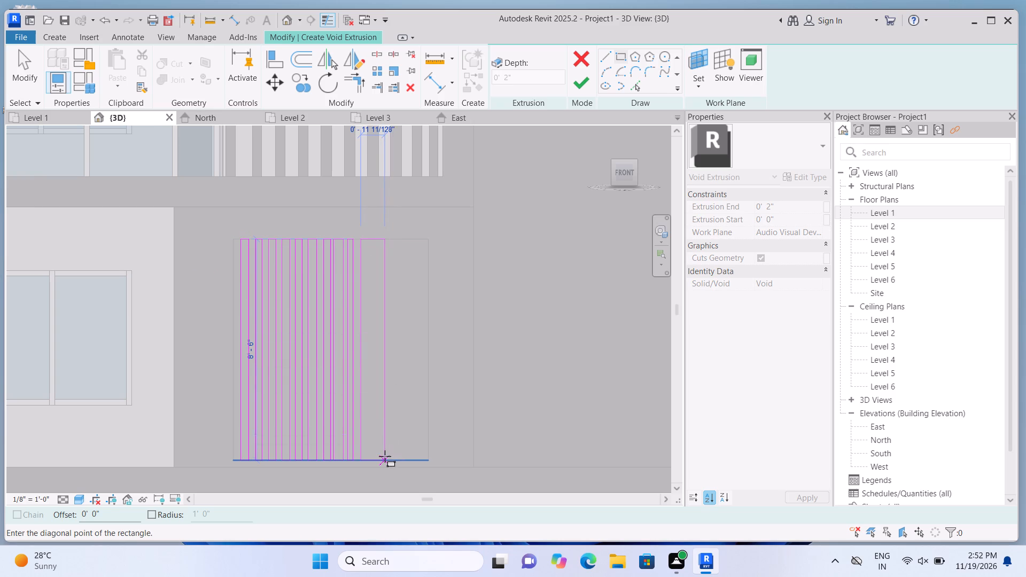
pyautogui.click(369, 456)
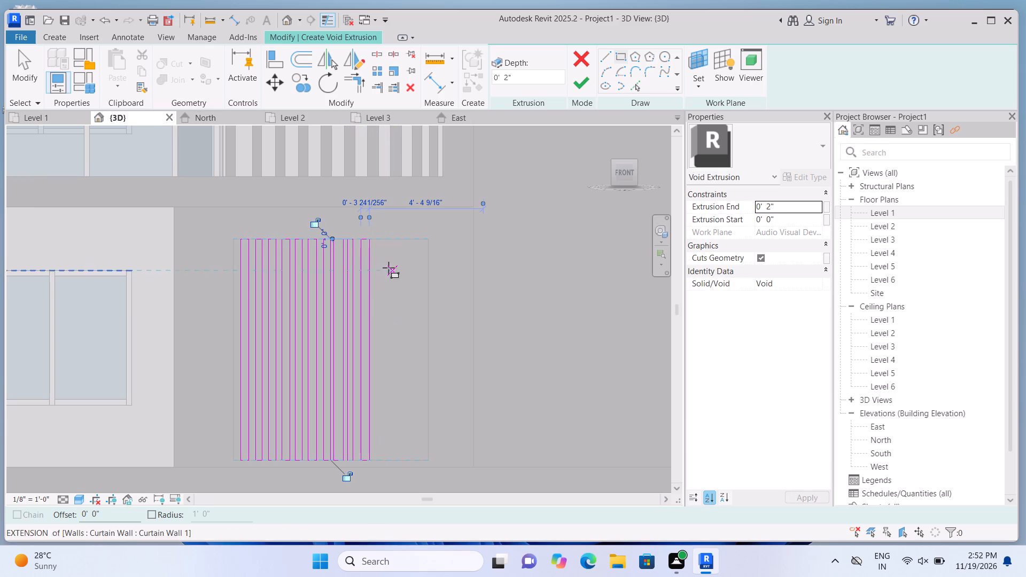
pyautogui.click(377, 240)
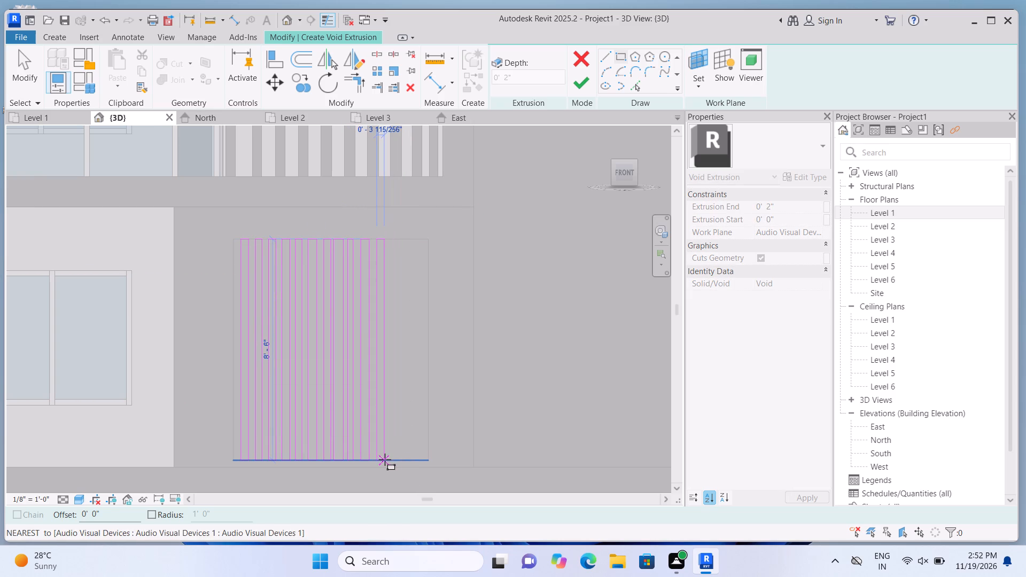
pyautogui.click(385, 459)
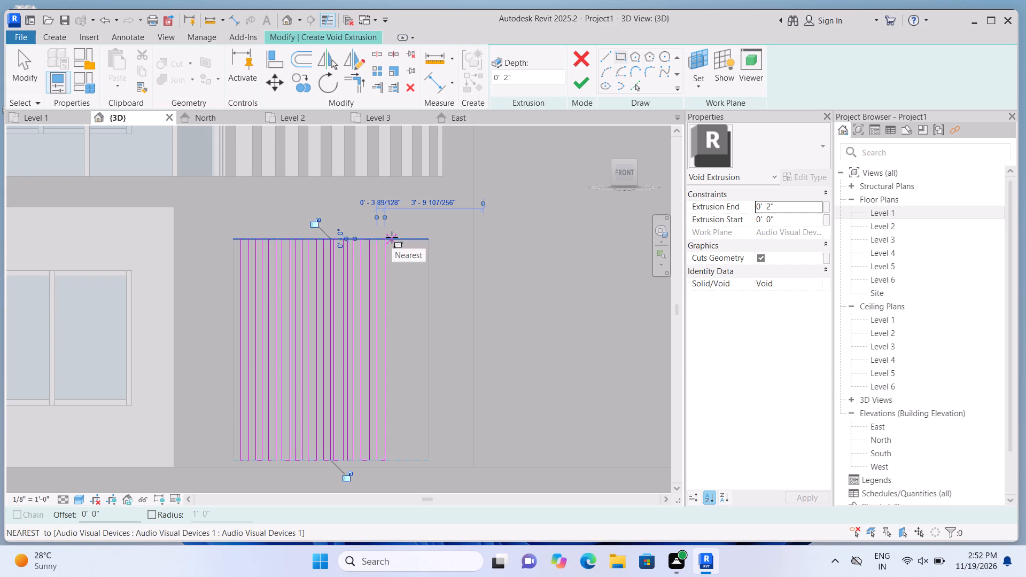
pyautogui.click(392, 237)
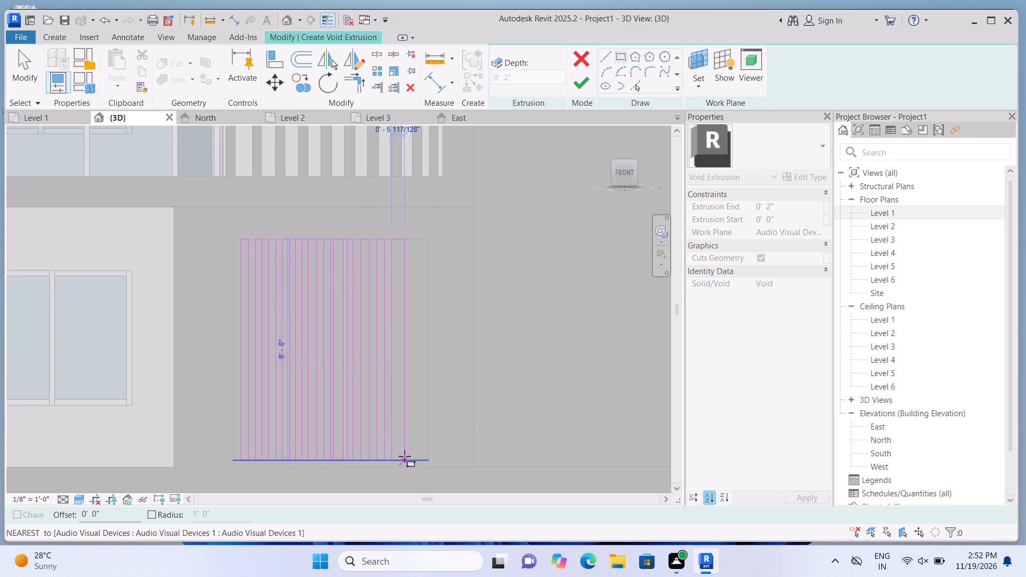
pyautogui.click(401, 456)
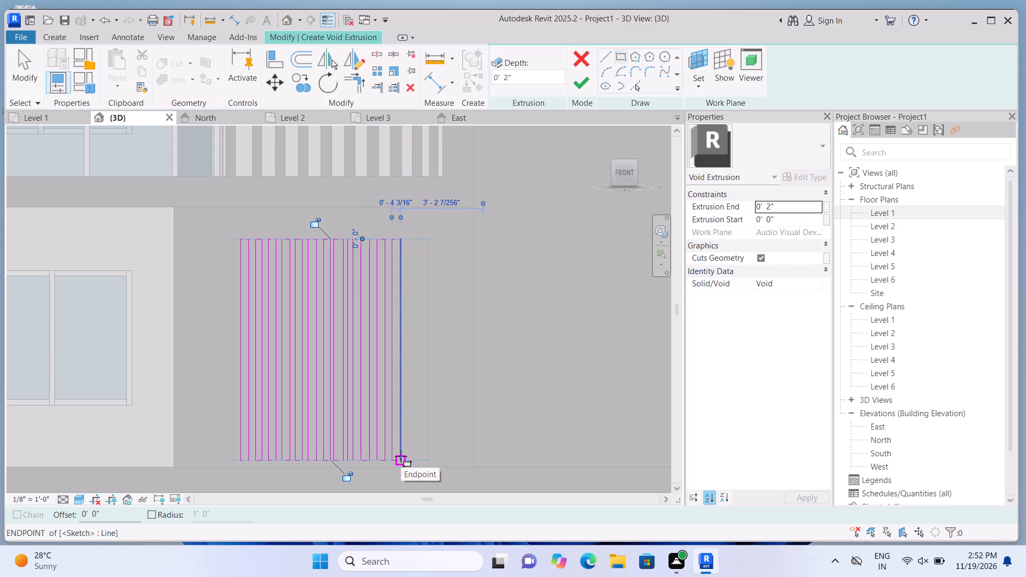
pyautogui.press('Escape')
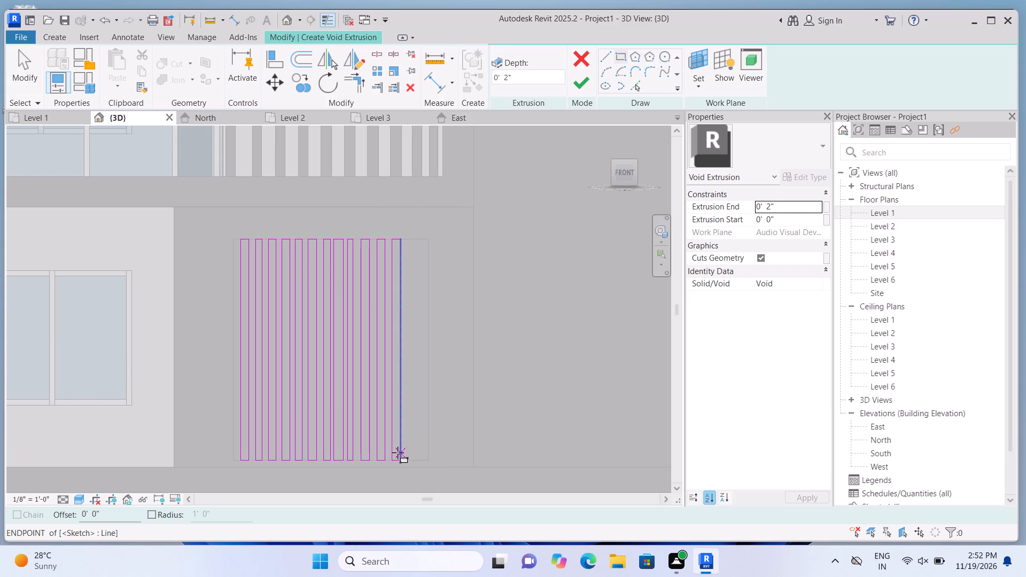
# Sketch another narrow vertical strip, 8'-6" tall, just inside the ground-floor panel's right edge.
pyautogui.scroll(4, 409, 281)
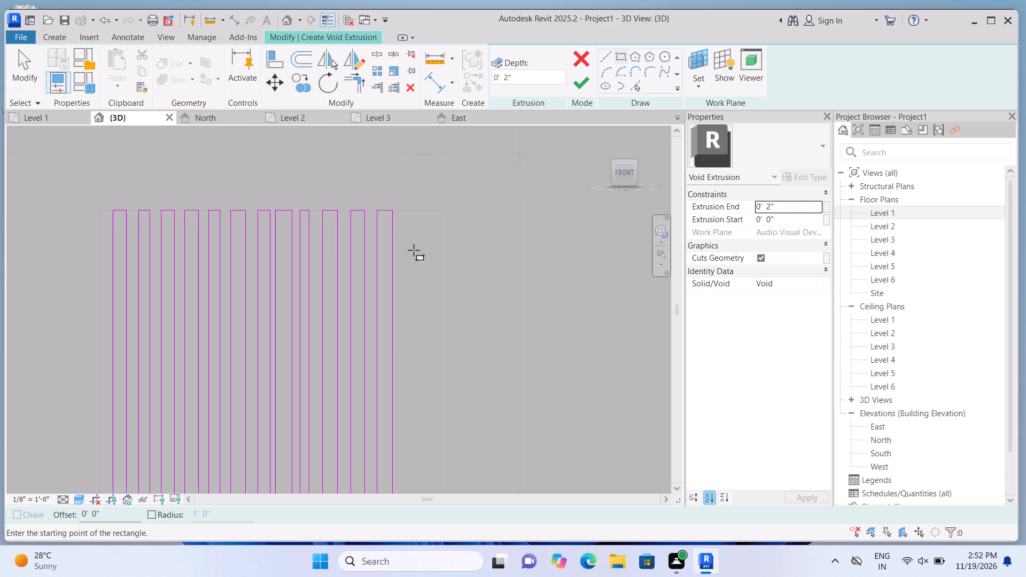
pyautogui.click(432, 213)
pyautogui.scroll(-9, 406, 336)
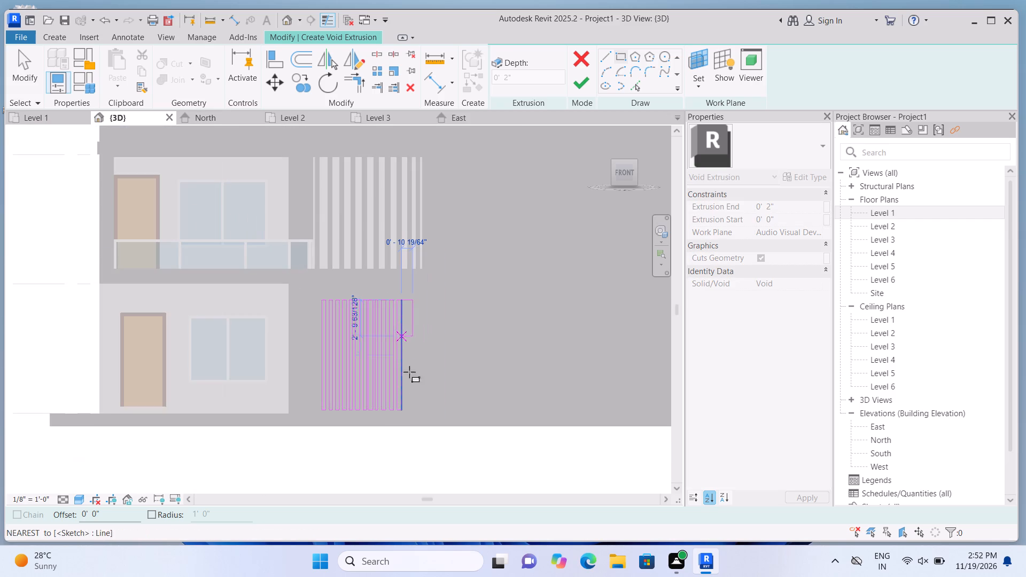
pyautogui.scroll(9, 410, 400)
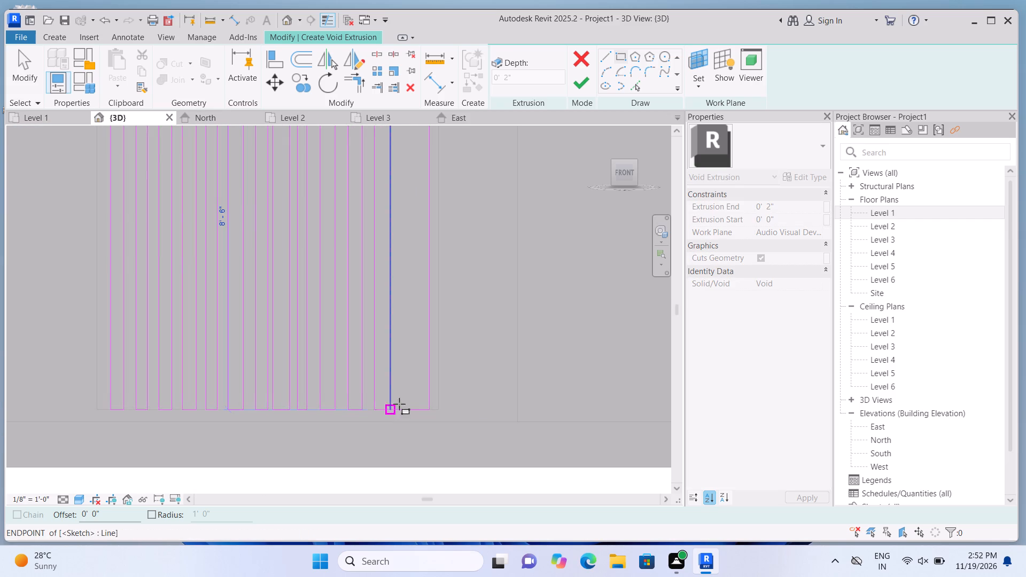
pyautogui.click(420, 410)
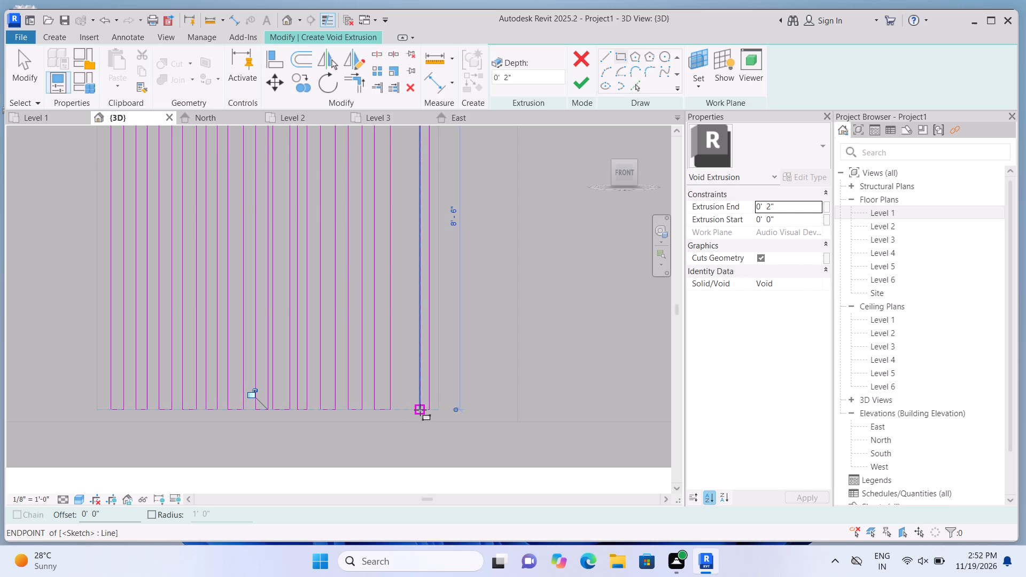
pyautogui.press('Escape')
# Sketch a full-height vertical strip, 8'-6" tall, in the remaining gap before the strip at the panel's right edge.
pyautogui.scroll(-3, 403, 361)
pyautogui.scroll(1, 406, 216)
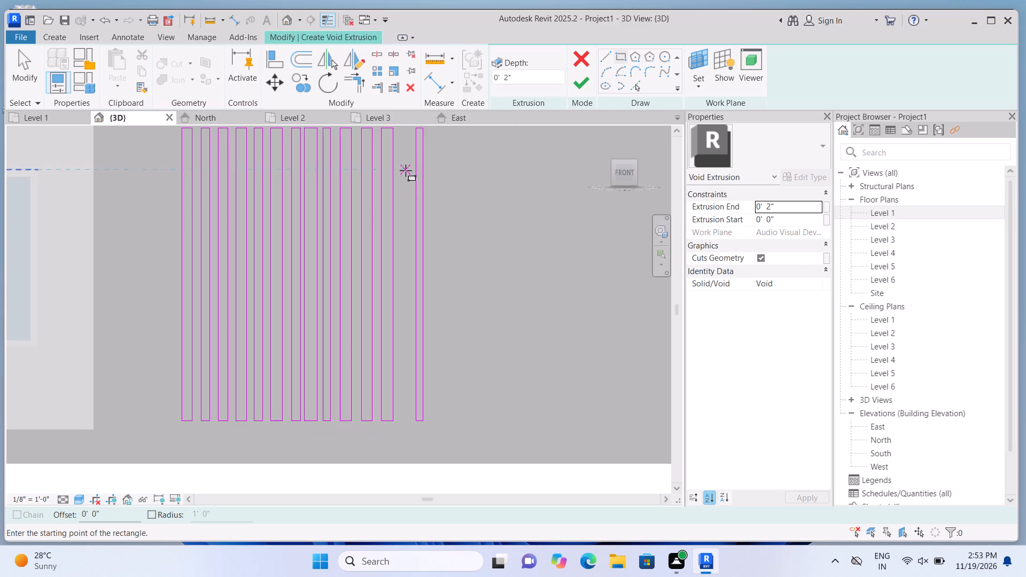
pyautogui.scroll(-1, 405, 161)
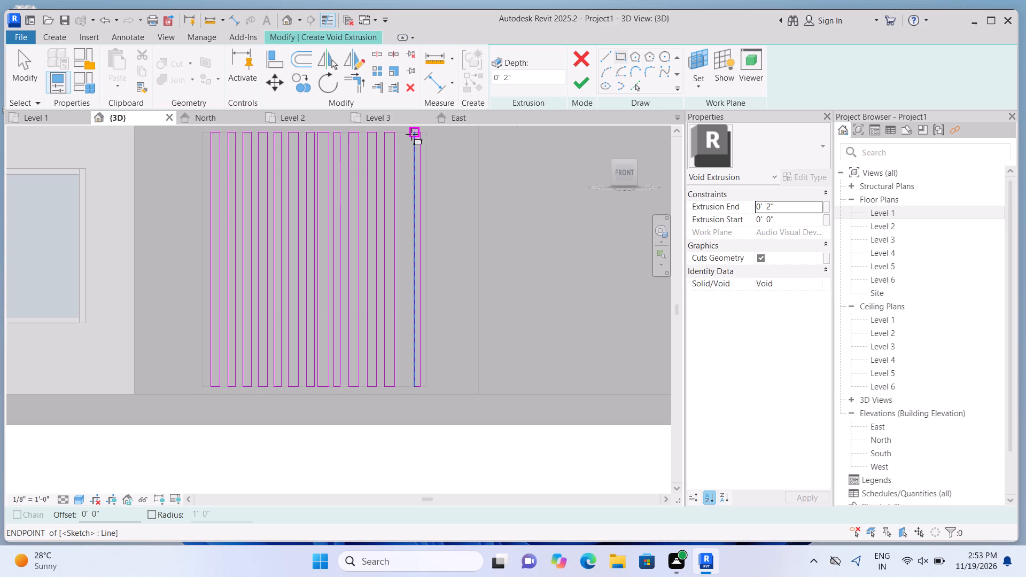
pyautogui.click(409, 134)
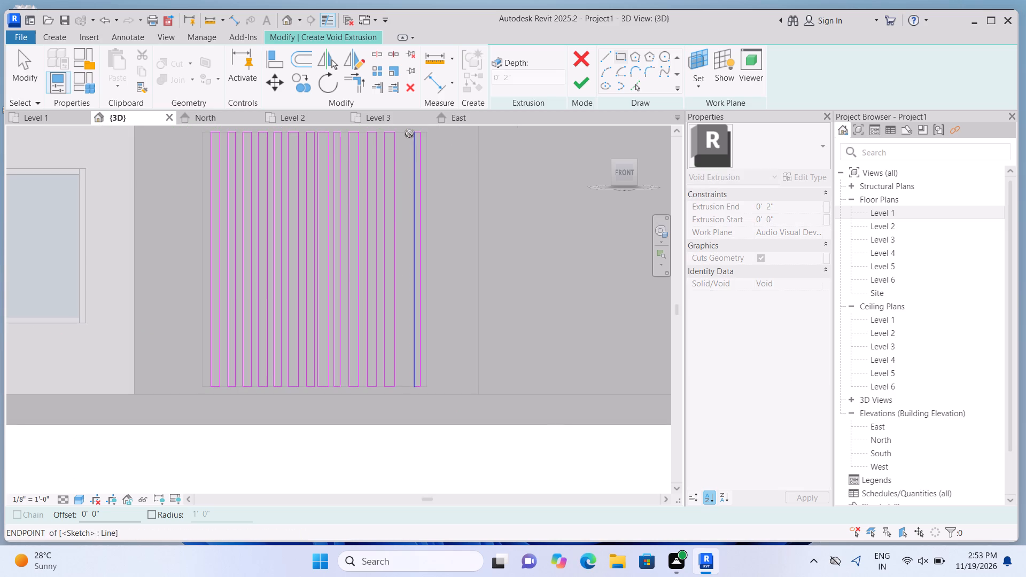
pyautogui.press('Escape')
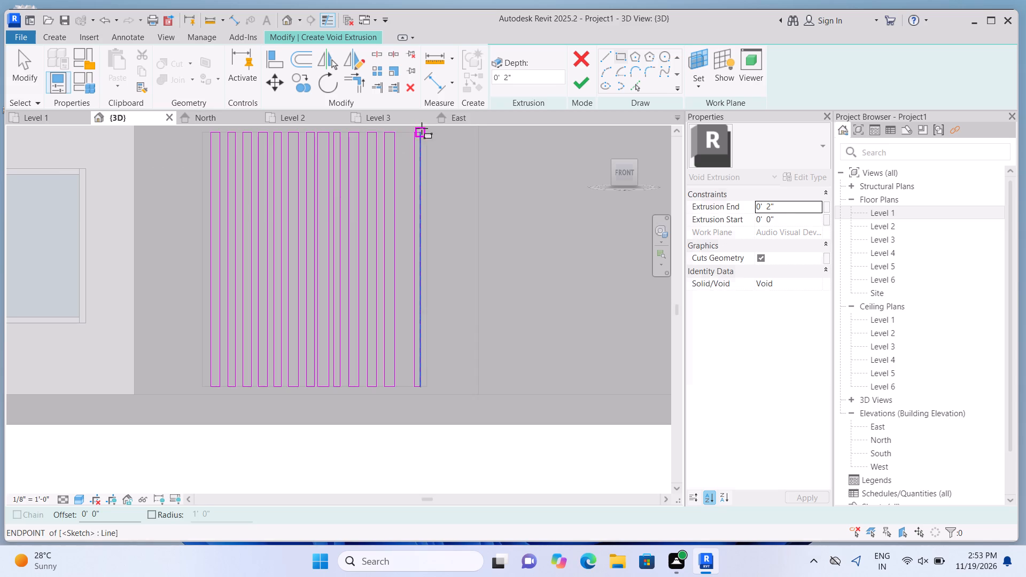
pyautogui.scroll(2, 415, 136)
pyautogui.click(408, 131)
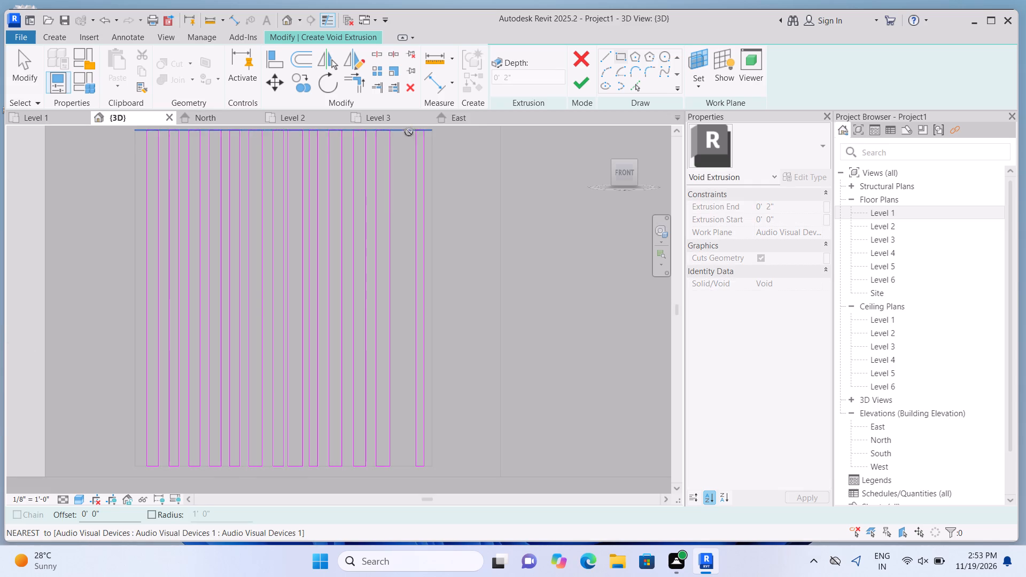
pyautogui.click(399, 467)
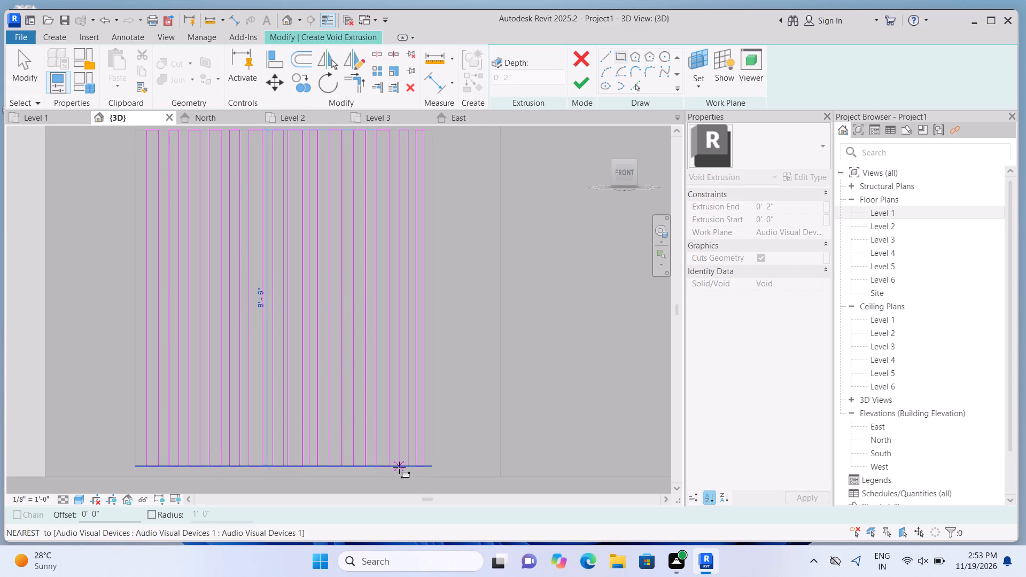
pyautogui.press('Escape')
# Set the void's extrusion end to 1" and finish the groove sketch on the ground-floor panel.
pyautogui.scroll(-6, 367, 501)
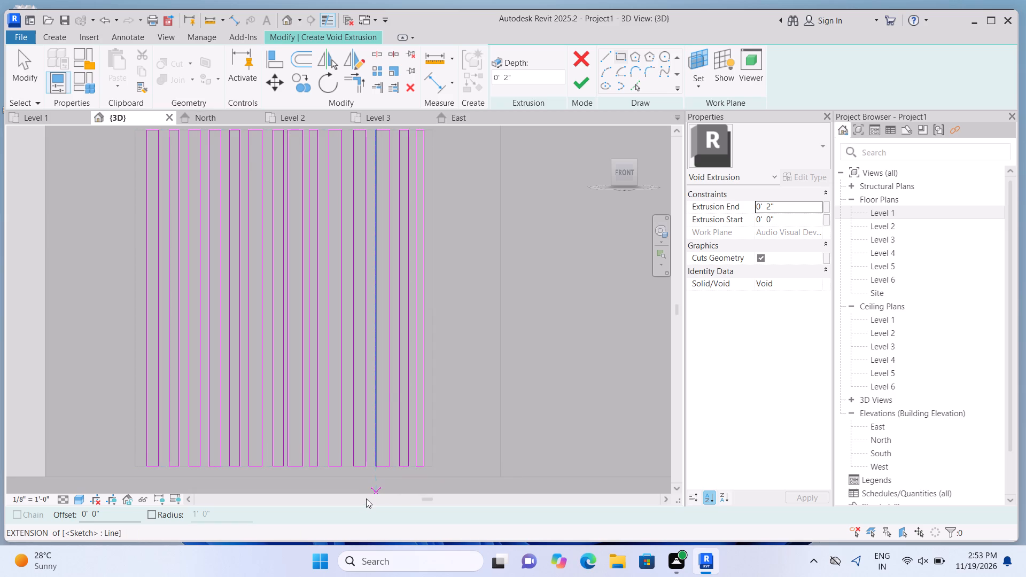
pyautogui.scroll(-1, 366, 498)
pyautogui.scroll(-6, 383, 380)
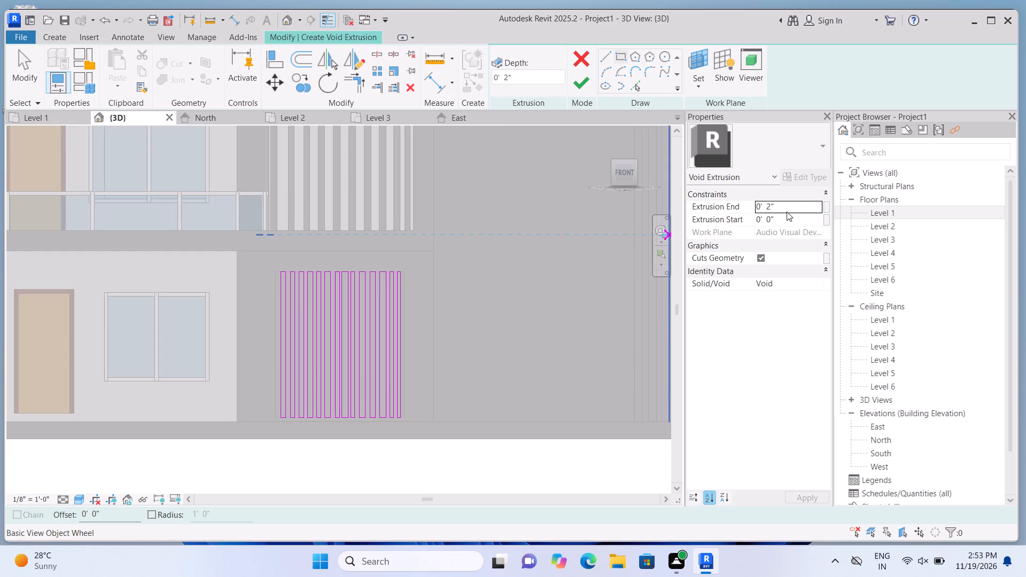
pyautogui.click(785, 208)
pyautogui.press('BackSpace')
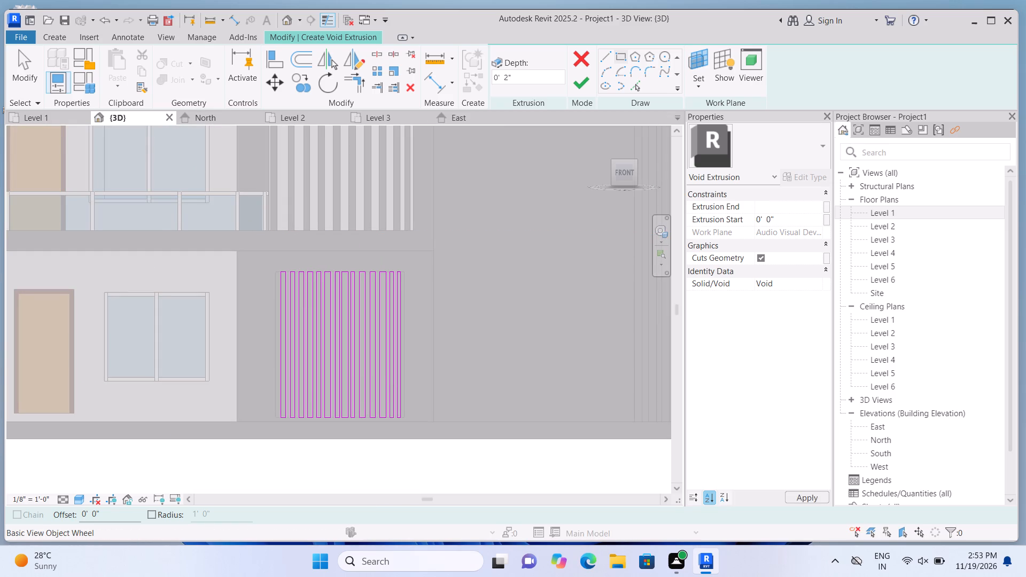
pyautogui.write('1"')
pyautogui.press('Return')
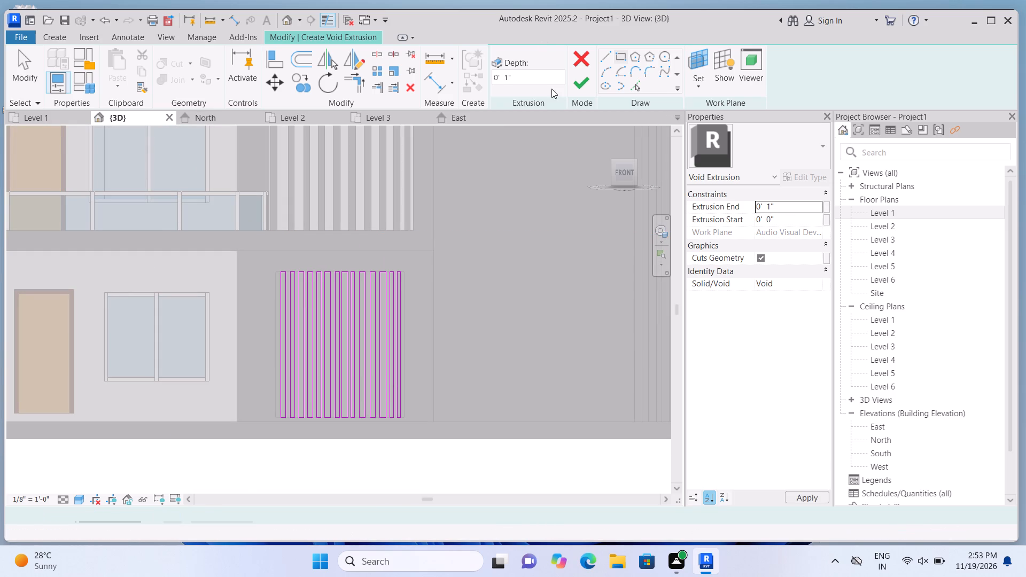
pyautogui.click(572, 90)
pyautogui.scroll(-6, 440, 409)
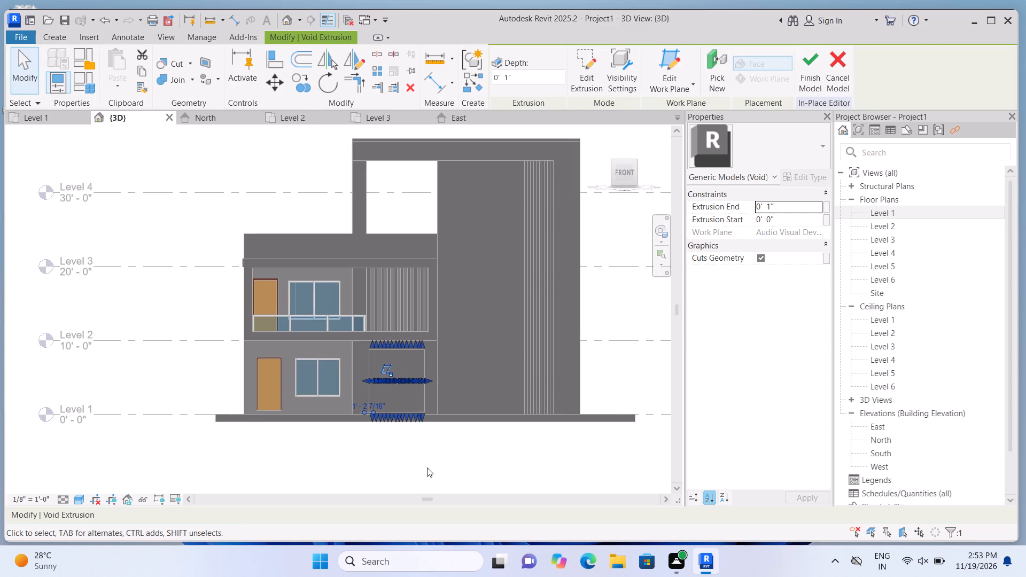
pyautogui.click(427, 467)
# Examine the ground-floor panel extrusion and its vertical grooves up close.
pyautogui.scroll(3, 419, 422)
pyautogui.click(411, 383)
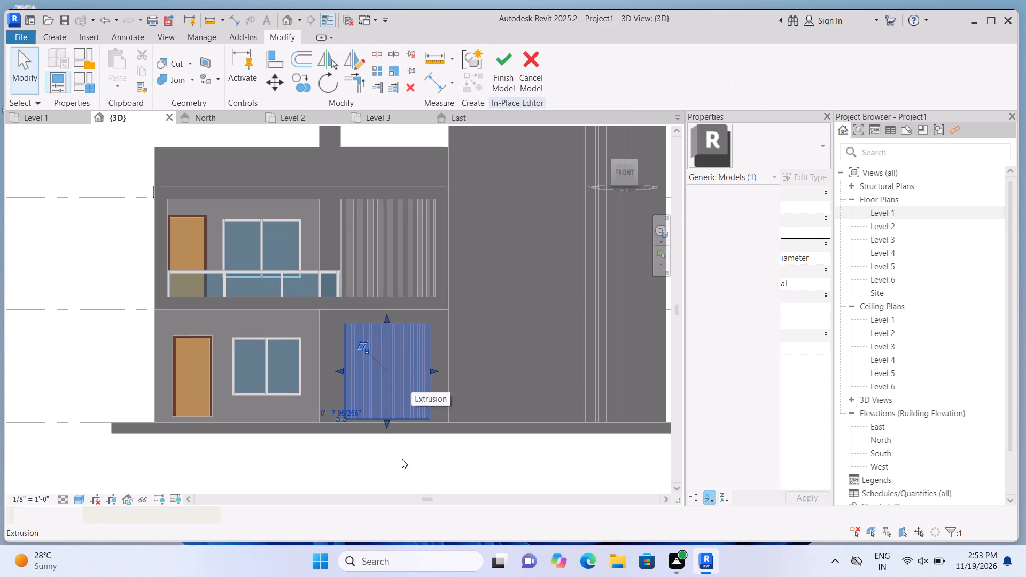
pyautogui.click(399, 466)
pyautogui.click(400, 411)
pyautogui.scroll(1, 399, 430)
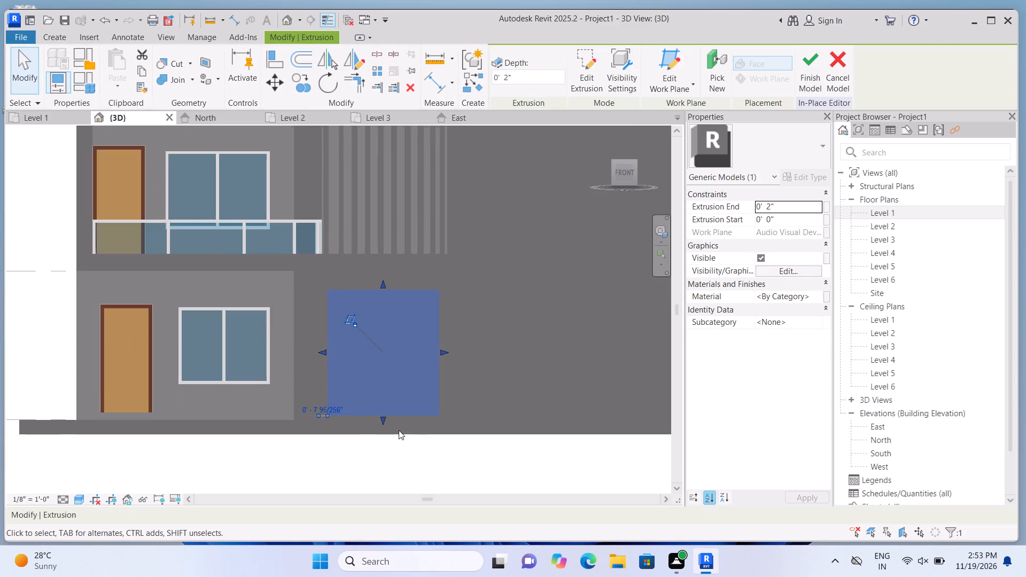
pyautogui.scroll(5, 399, 430)
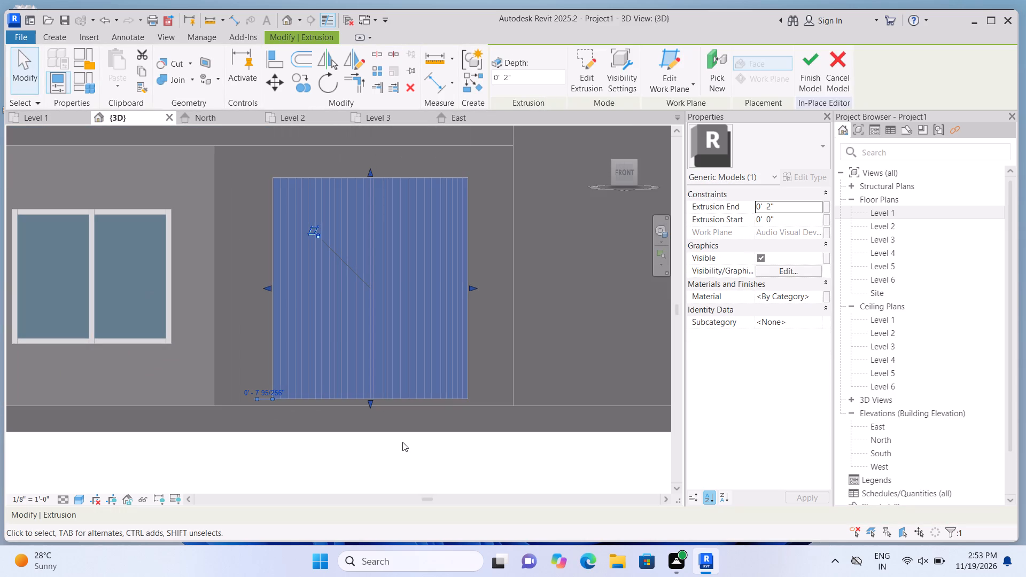
pyautogui.click(416, 470)
pyautogui.click(392, 389)
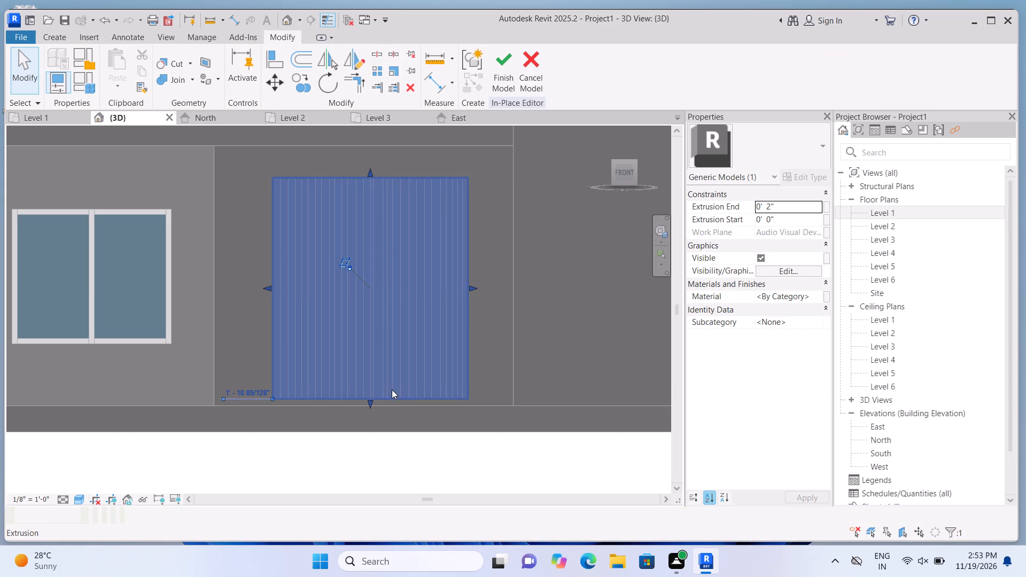
pyautogui.click(406, 450)
pyautogui.click(418, 368)
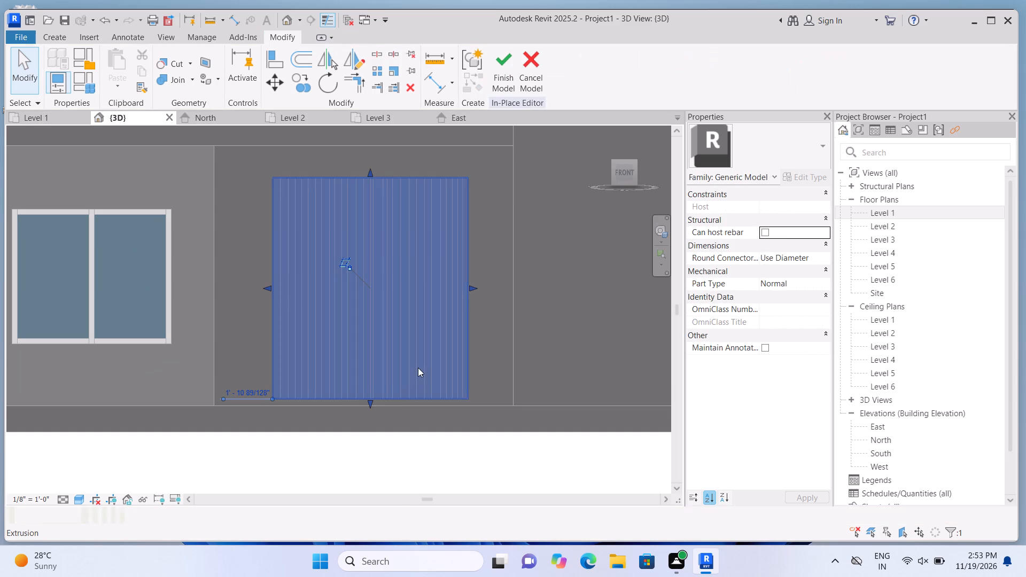
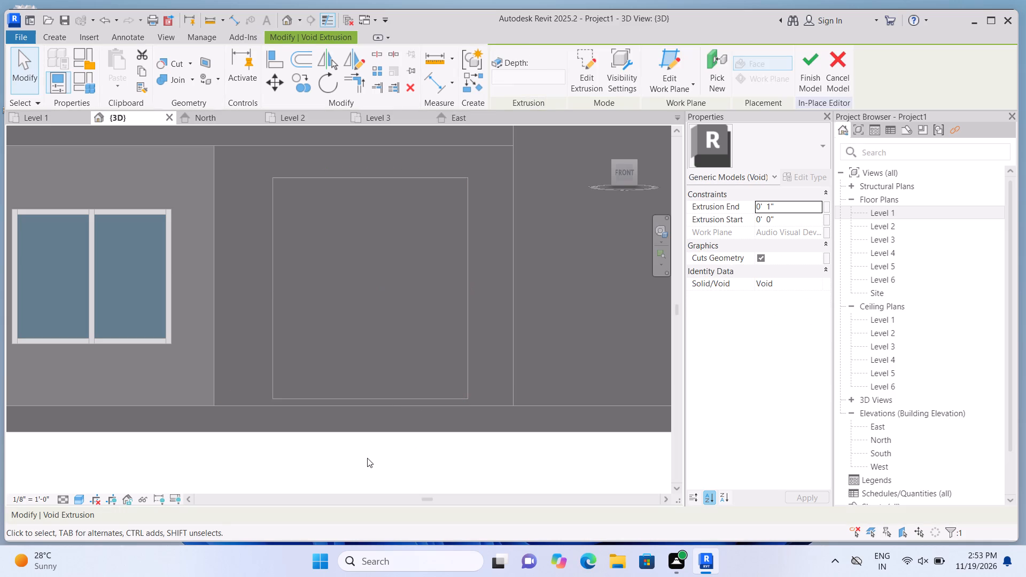
# Return the 3D view to its home orientation and inspect the rectangular void on the ground-floor front wall below the vertical slats.
pyautogui.scroll(-12, 367, 458)
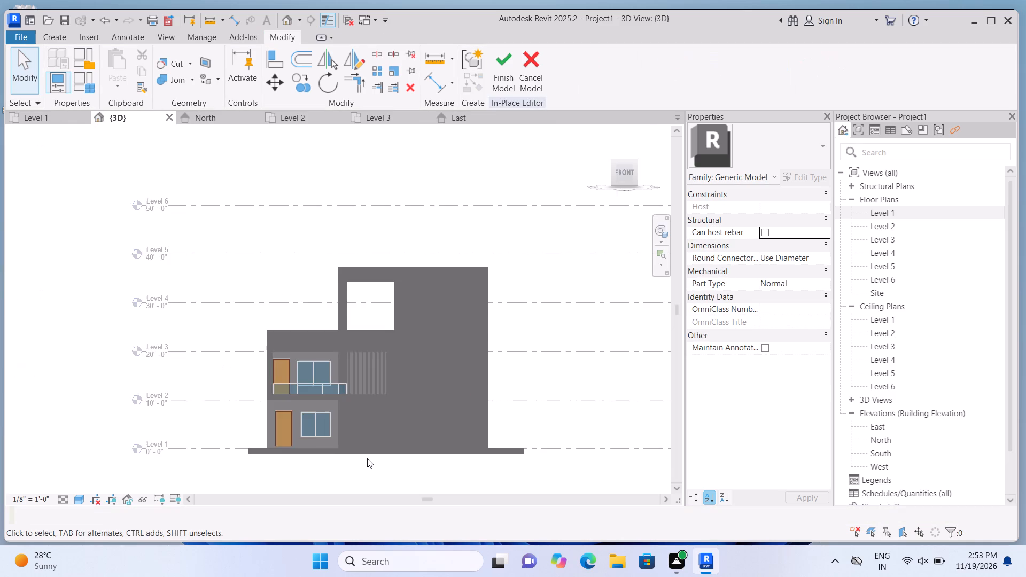
pyautogui.click(600, 134)
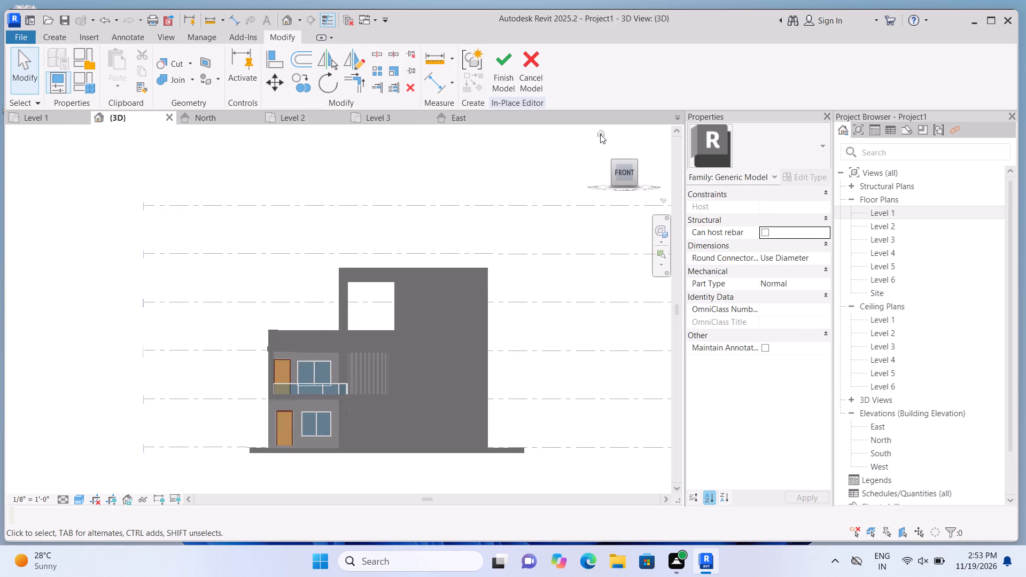
pyautogui.scroll(9, 136, 409)
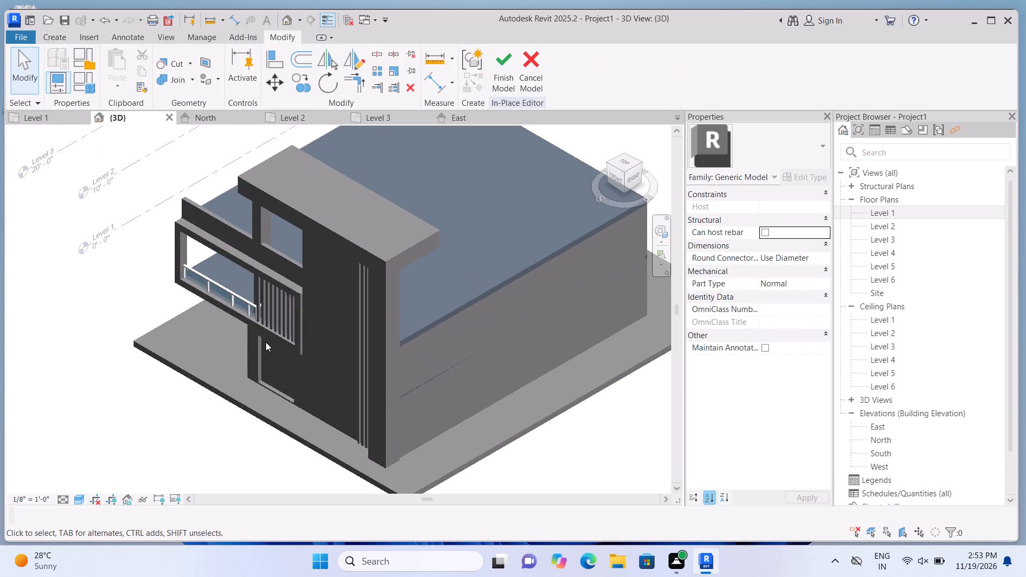
pyautogui.scroll(3, 266, 342)
pyautogui.scroll(-3, 280, 352)
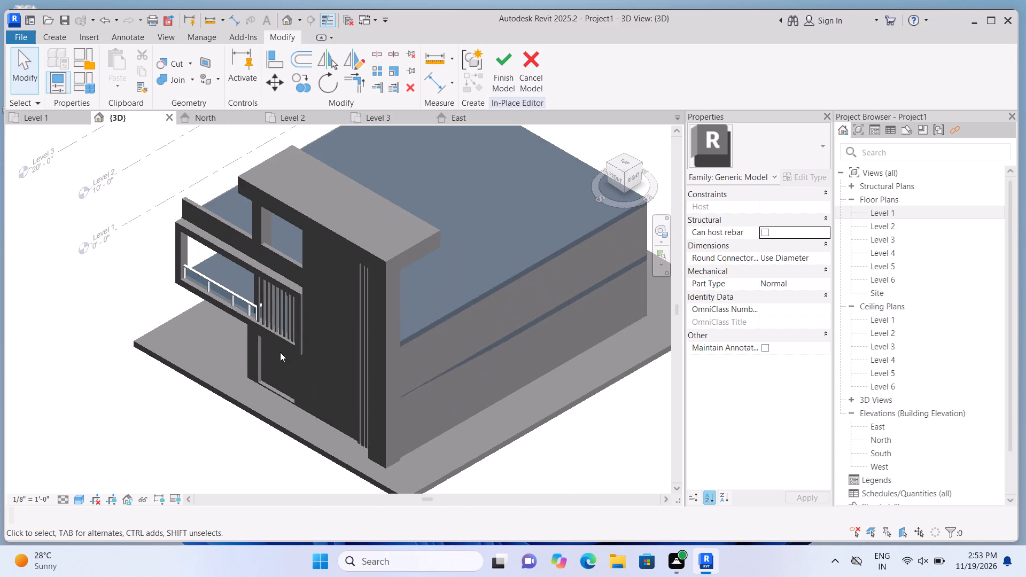
pyautogui.scroll(-1, 265, 465)
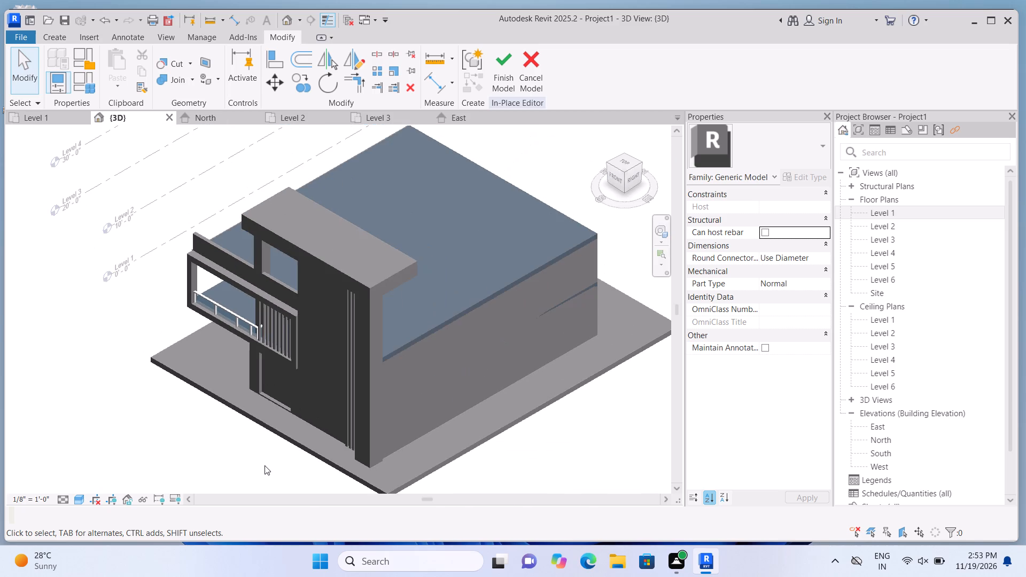
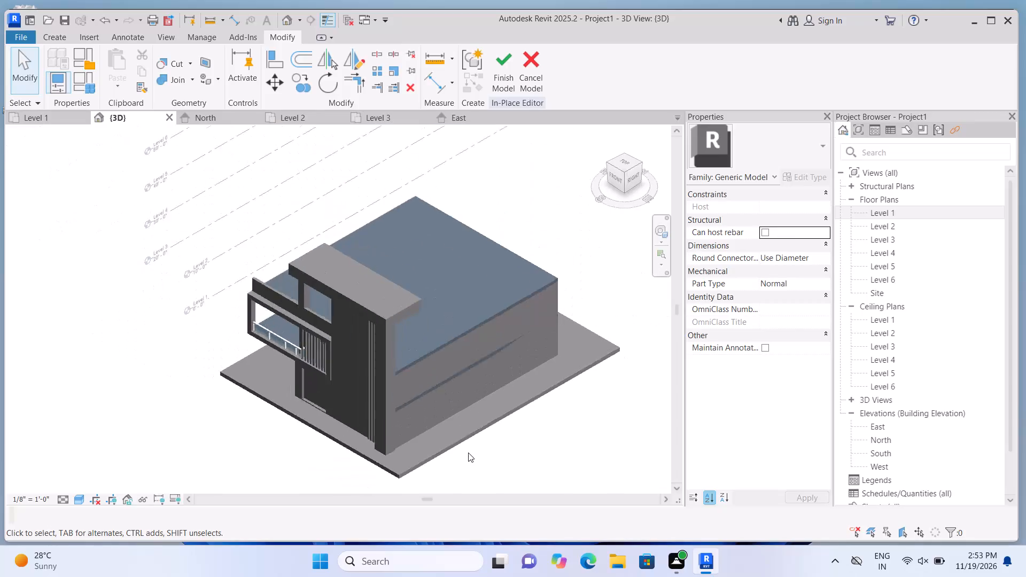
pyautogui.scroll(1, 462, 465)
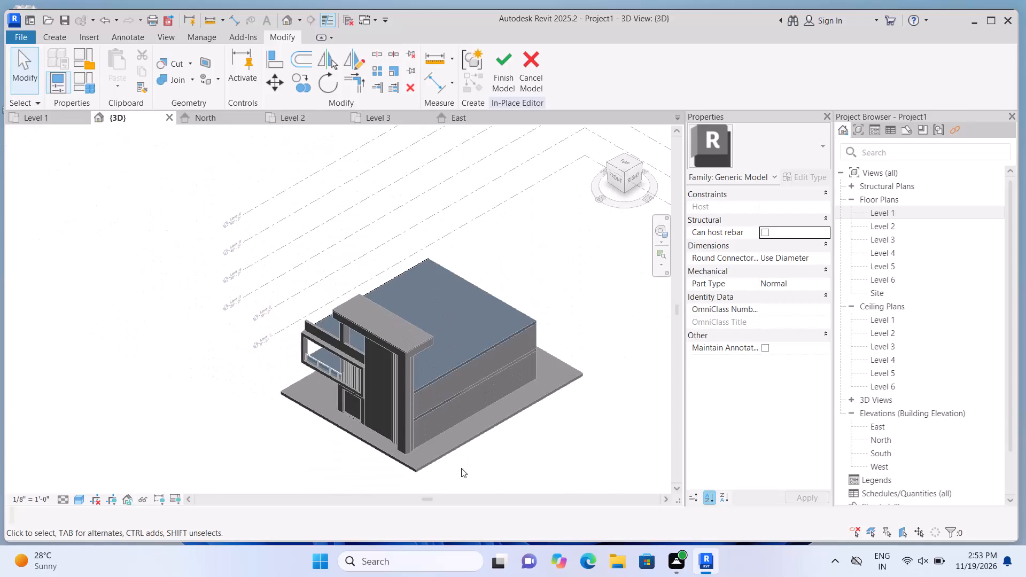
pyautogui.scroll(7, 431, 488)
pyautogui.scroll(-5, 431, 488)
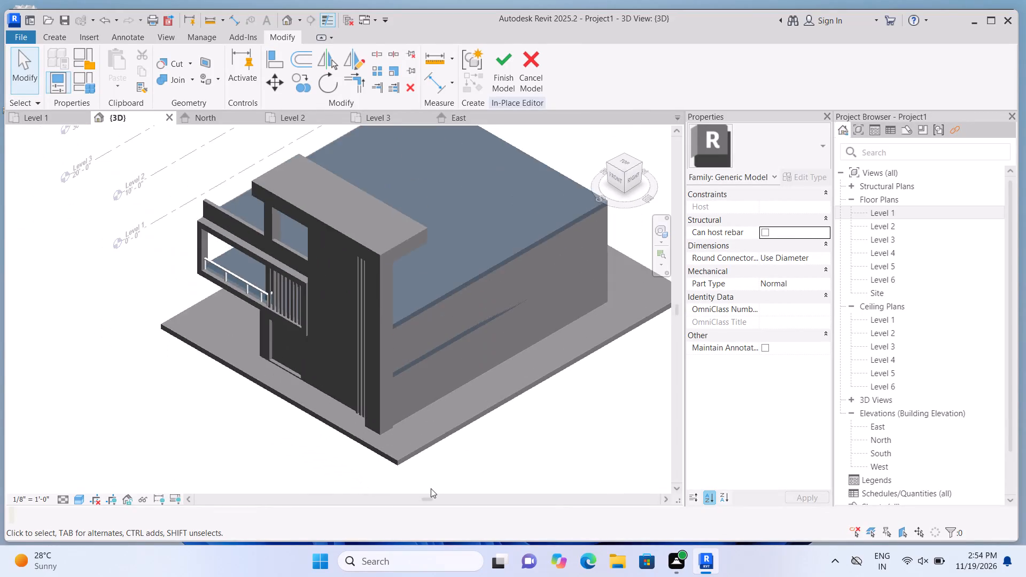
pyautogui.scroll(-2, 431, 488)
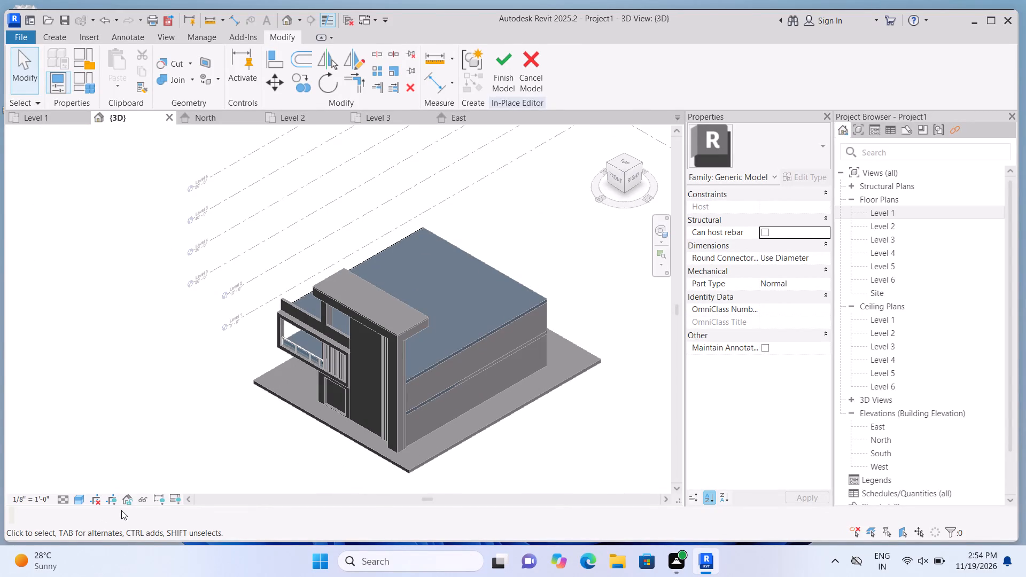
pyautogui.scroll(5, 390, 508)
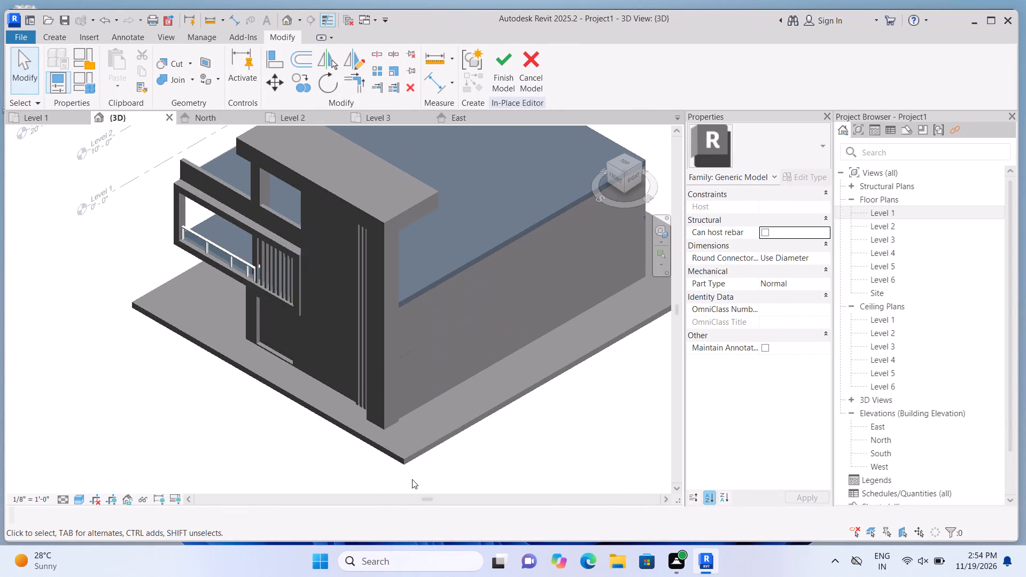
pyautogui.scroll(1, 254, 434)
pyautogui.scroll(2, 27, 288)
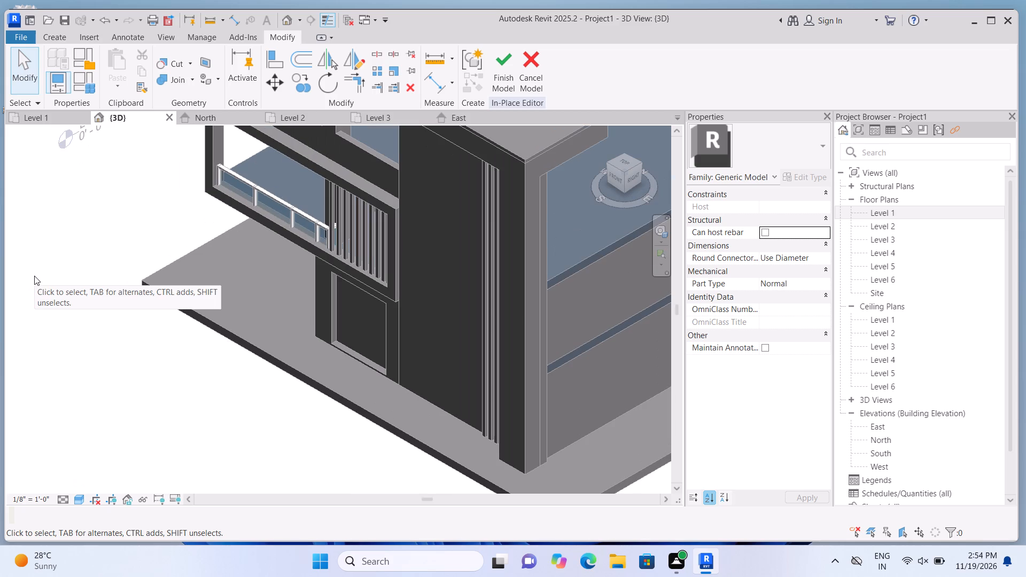
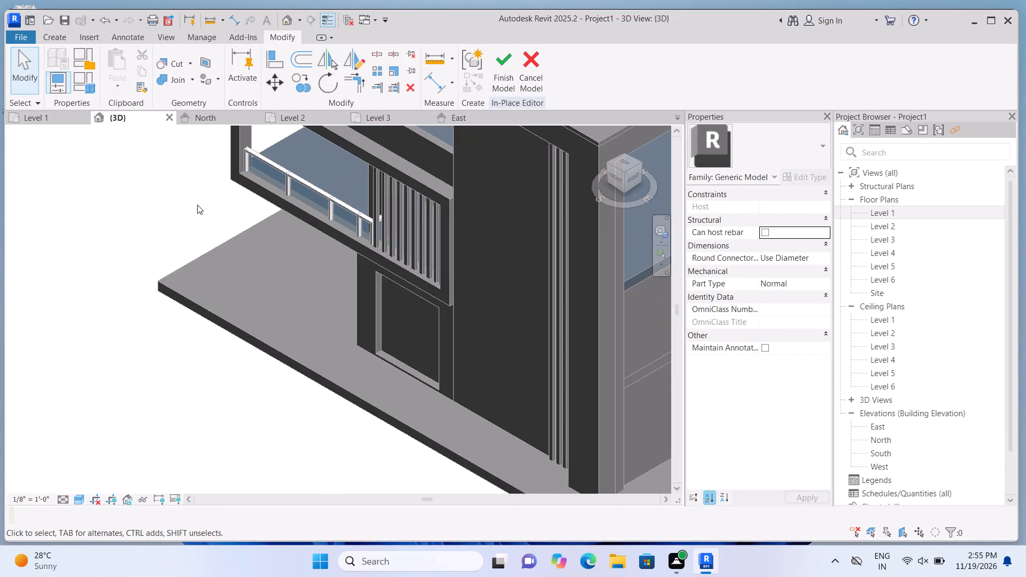
# Examine the ground-floor recess and the whole house from the front corner.
pyautogui.scroll(-1, 197, 205)
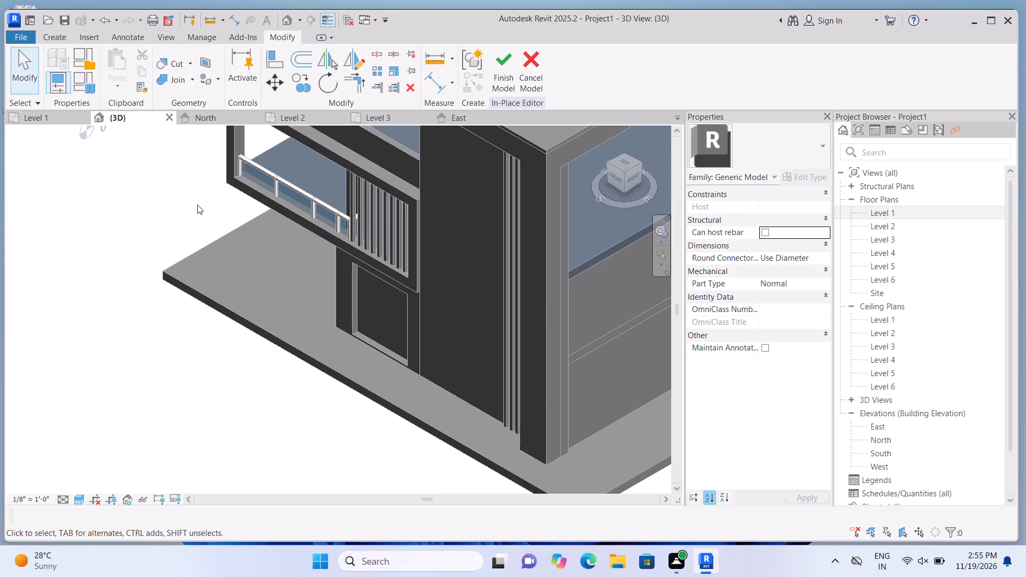
pyautogui.scroll(-5, 197, 205)
pyautogui.scroll(-1, 212, 275)
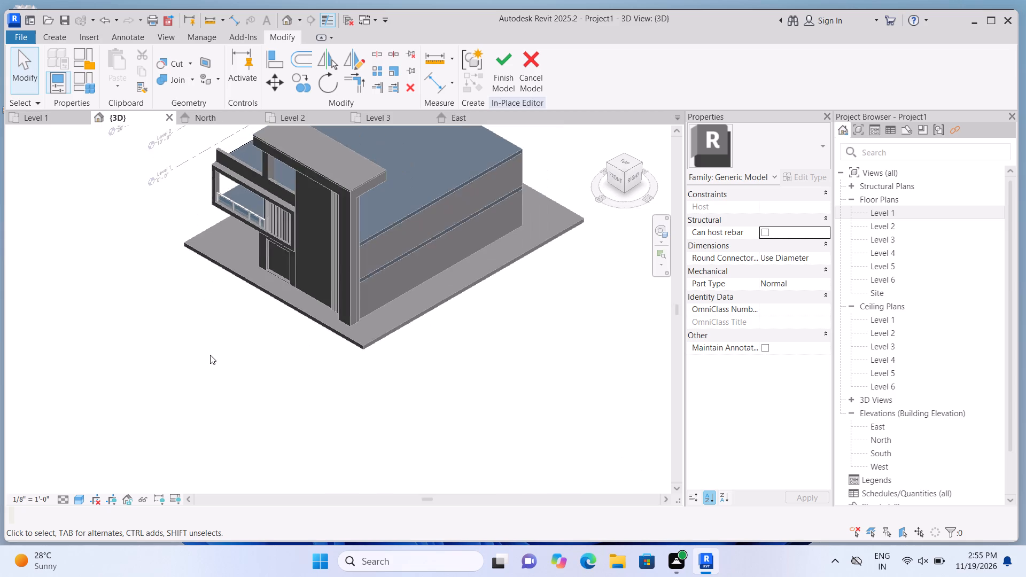
pyautogui.scroll(2, 209, 353)
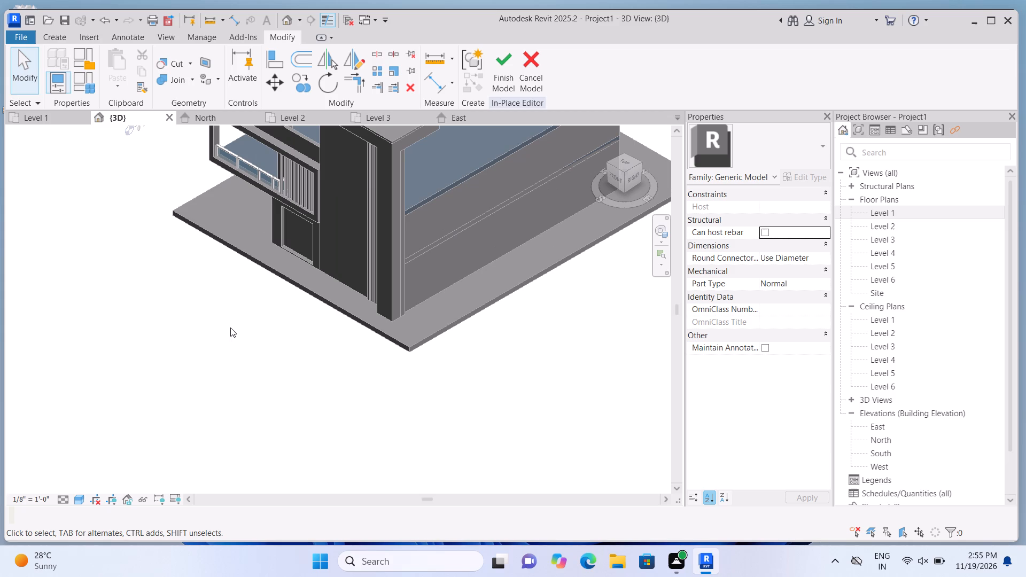
pyautogui.scroll(-13, 262, 318)
pyautogui.scroll(-3, 468, 186)
pyautogui.scroll(5, 402, 235)
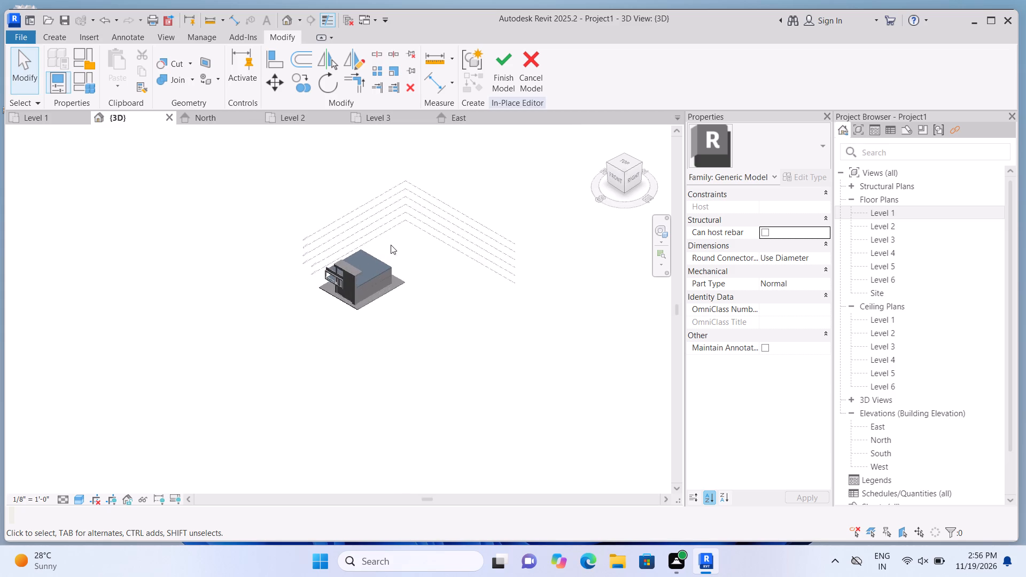
pyautogui.scroll(8, 391, 245)
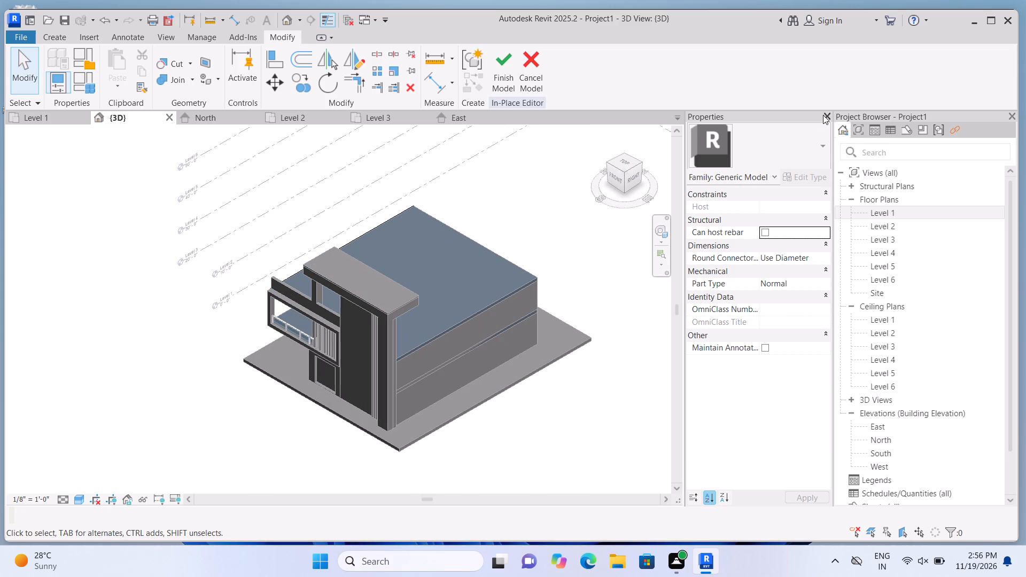
# Close the Properties palette.
pyautogui.click(826, 113)
# Examine the house model from both front corners, comparing the tower wall, balcony and side walls.
pyautogui.scroll(-2, 434, 379)
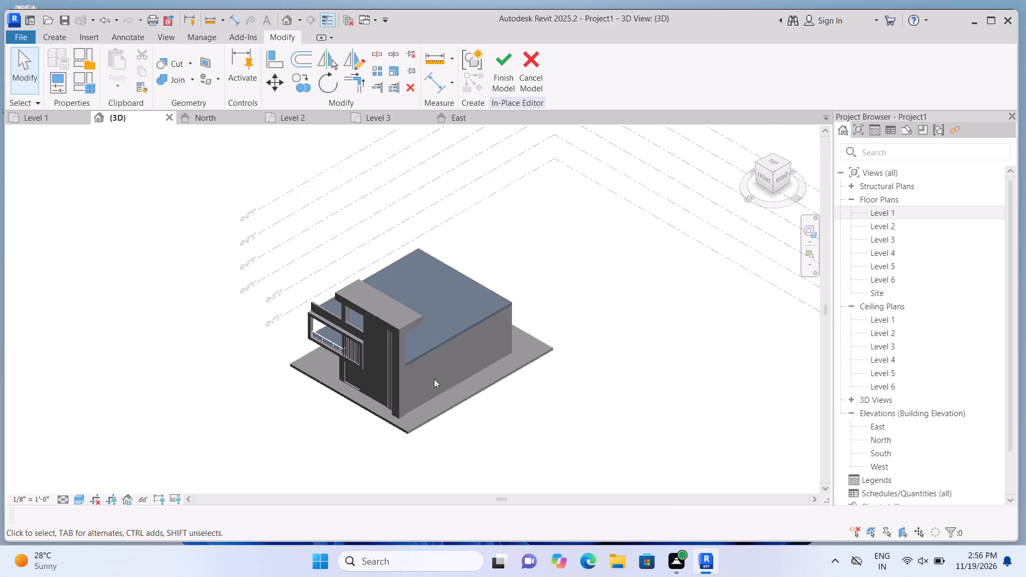
pyautogui.scroll(-4, 434, 379)
pyautogui.scroll(6, 407, 415)
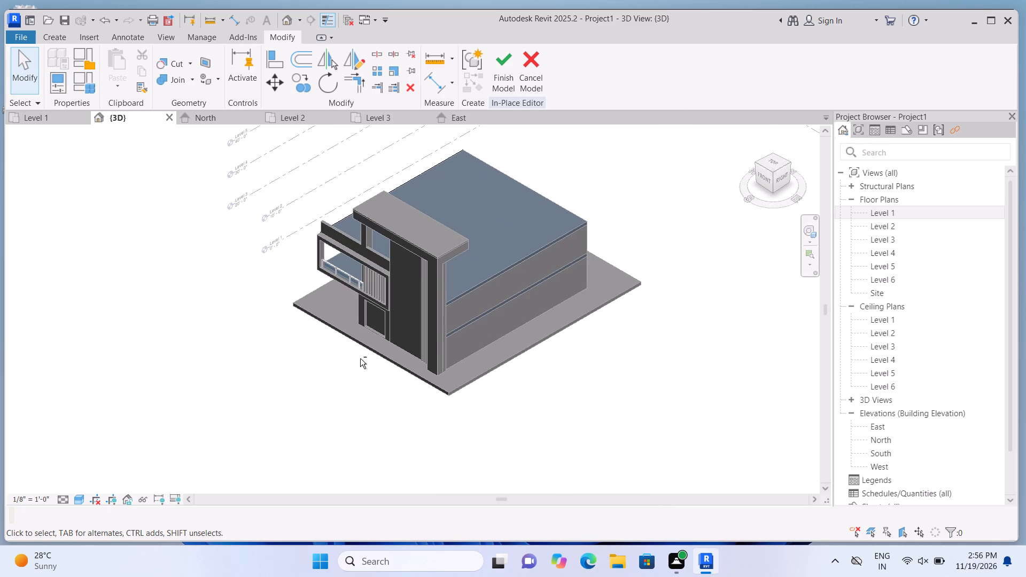
pyautogui.keyDown('shift'); pyautogui.moveTo(437, 395); pyautogui.dragTo(476, 389, button='middle'); pyautogui.keyUp('shift')
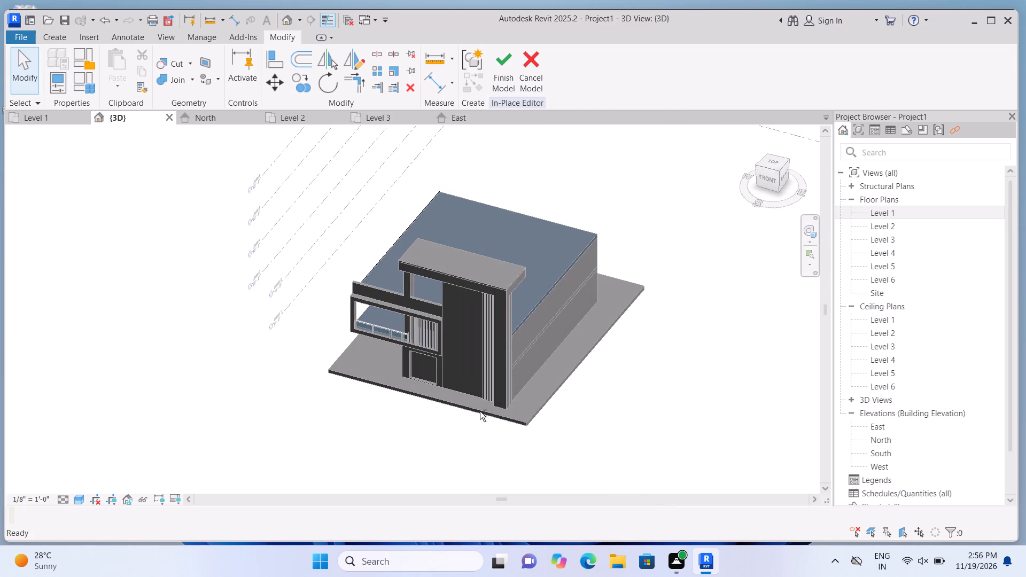
pyautogui.scroll(-2, 547, 388)
pyautogui.keyDown('shift'); pyautogui.moveTo(471, 434); pyautogui.dragTo(546, 414, button='middle'); pyautogui.keyUp('shift')
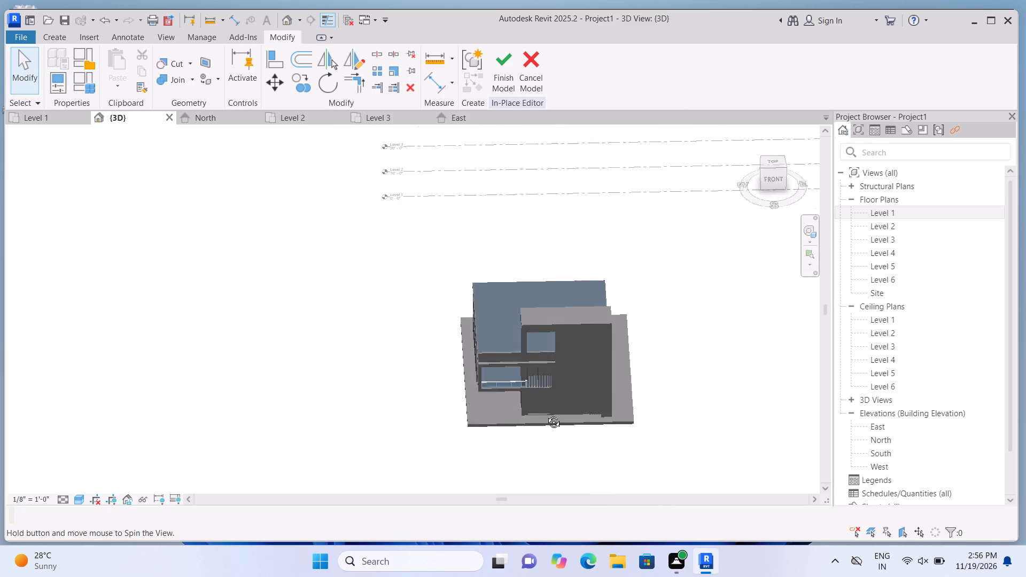
pyautogui.keyDown('shift'); pyautogui.moveTo(546, 414); pyautogui.dragTo(590, 392, button='middle'); pyautogui.keyUp('shift')
pyautogui.keyDown('shift'); pyautogui.scroll(1, 596, 388); pyautogui.keyUp('shift')
pyautogui.scroll(6, 786, 414)
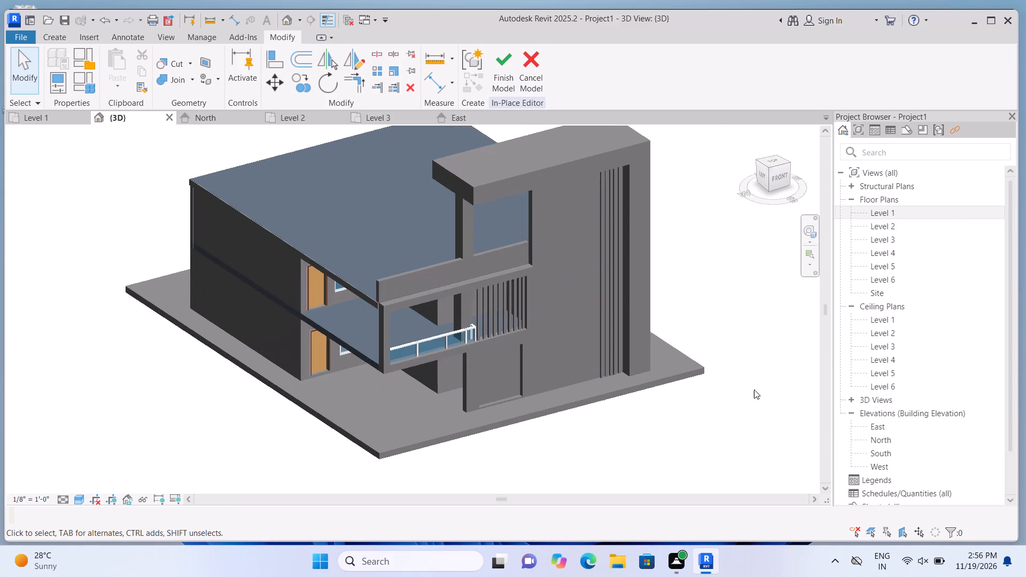
# Quit the in-place model, discarding its changes, and dismiss the project save reminder without saving.
pyautogui.click(538, 73)
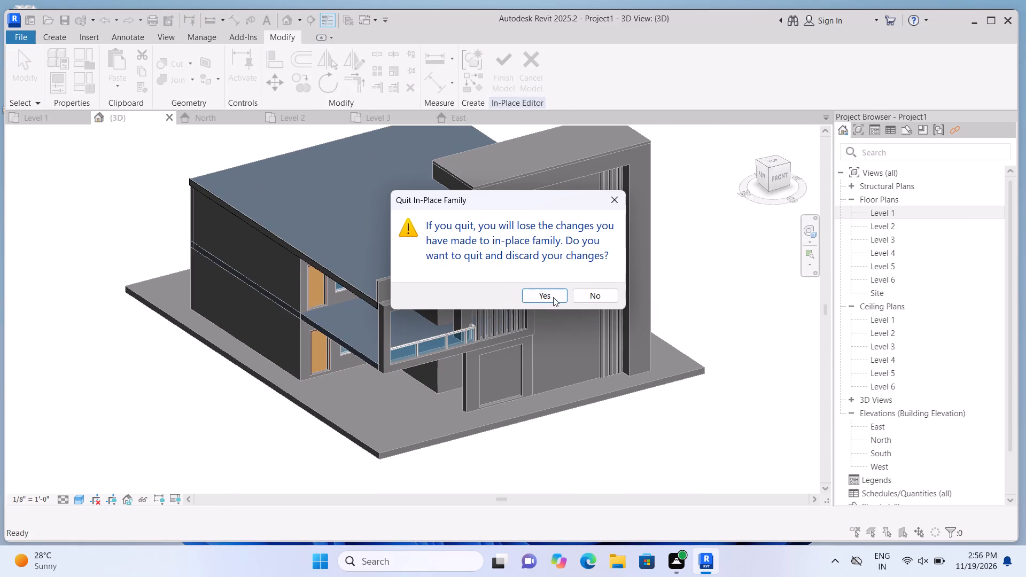
pyautogui.click(542, 295)
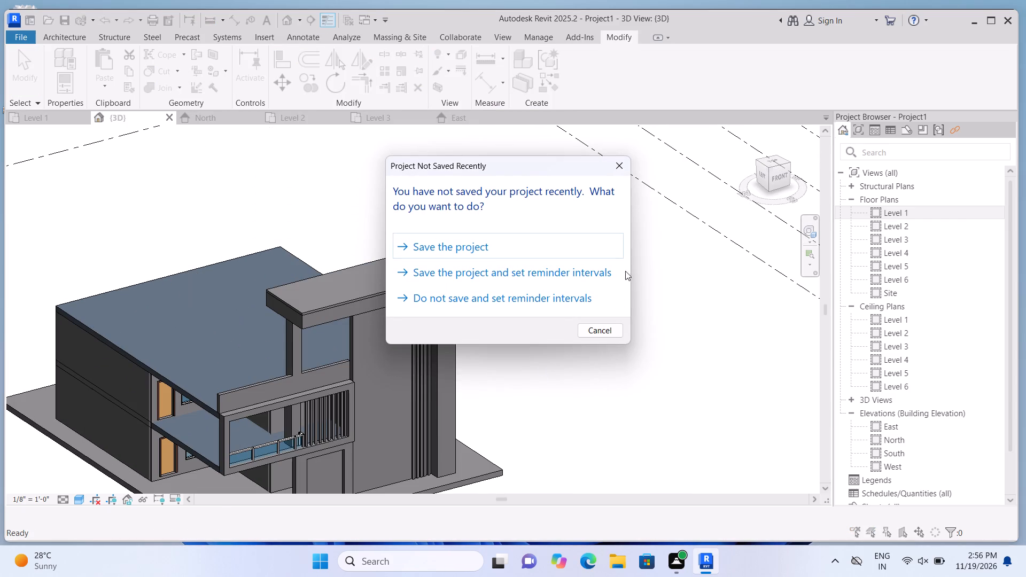
pyautogui.click(620, 161)
# Start a new in-place model in the Generic Models category, accepting the default name.
pyautogui.scroll(-2, 611, 249)
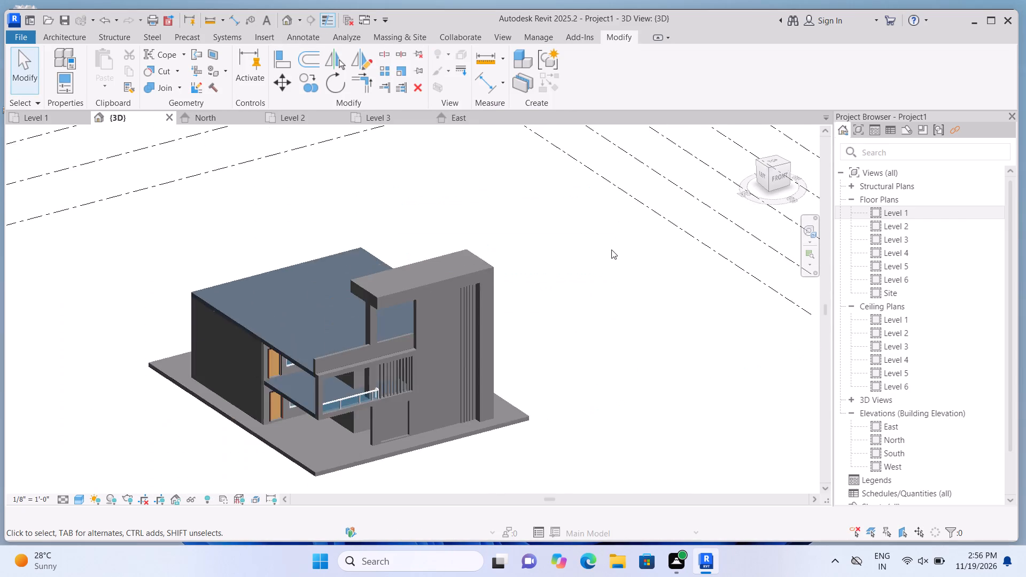
pyautogui.scroll(-2, 611, 249)
pyautogui.scroll(7, 514, 353)
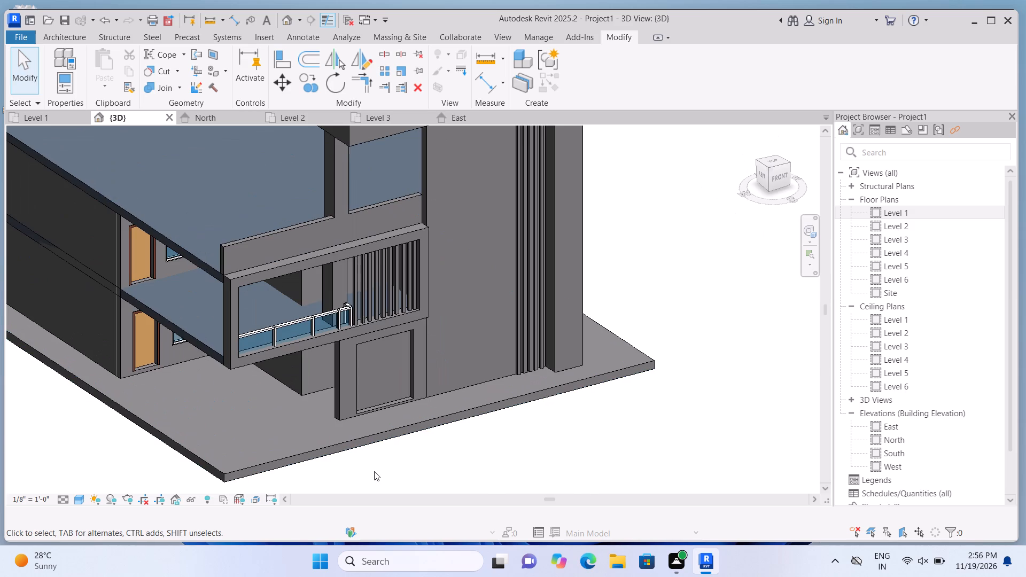
pyautogui.scroll(-2, 374, 471)
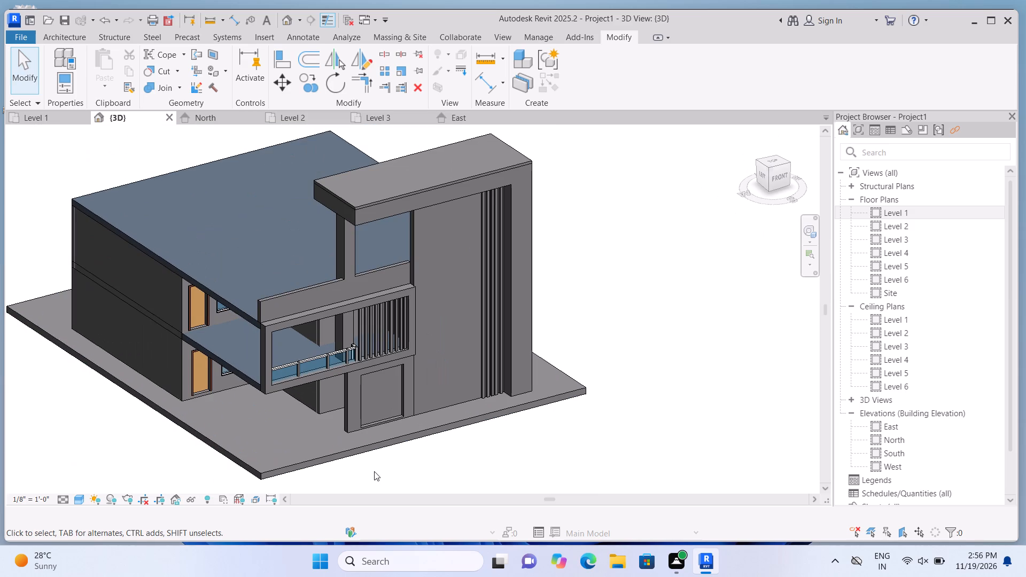
pyautogui.scroll(1, 366, 414)
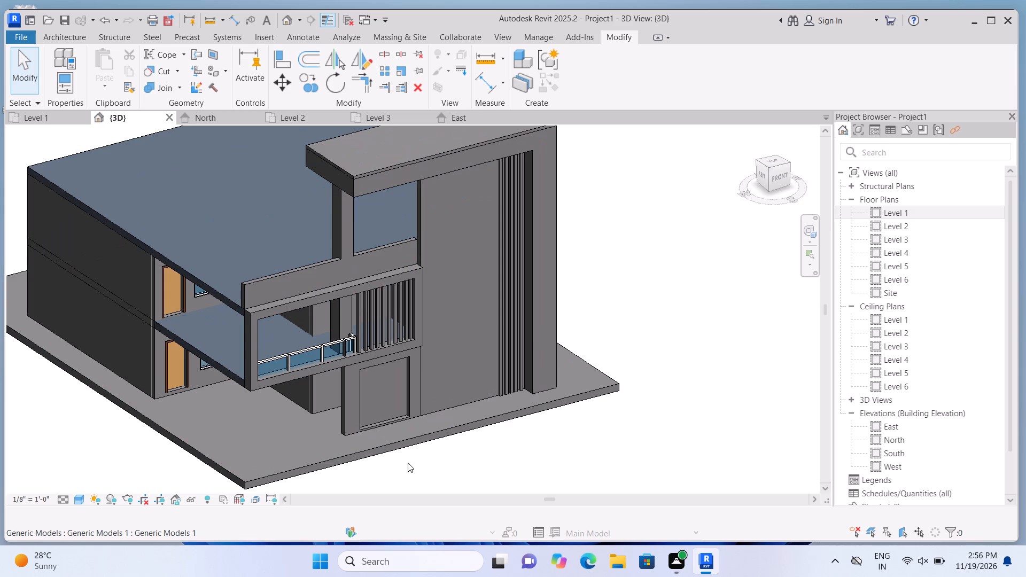
pyautogui.scroll(-3, 408, 463)
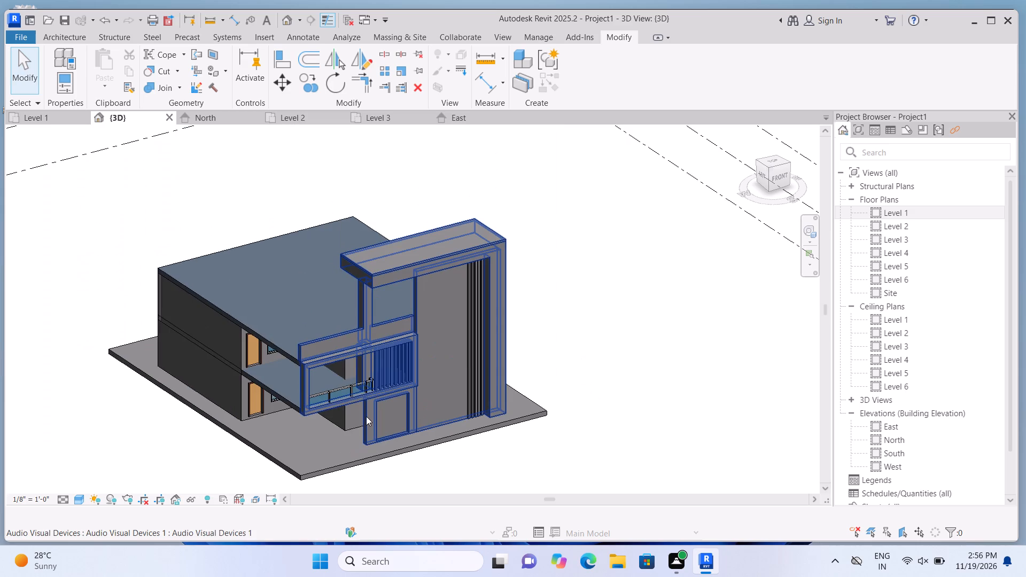
pyautogui.scroll(4, 368, 427)
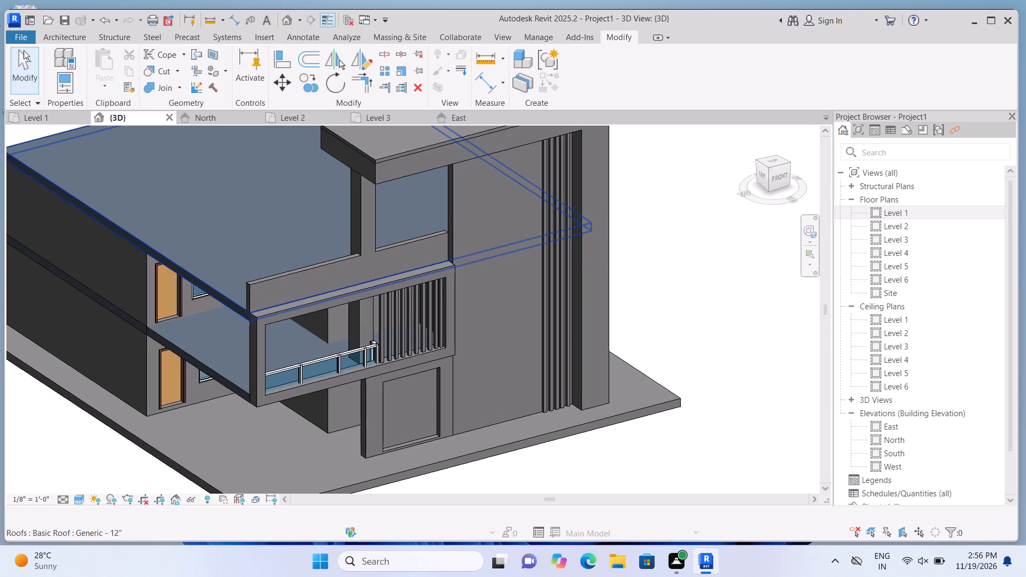
pyautogui.click(58, 31)
pyautogui.click(63, 37)
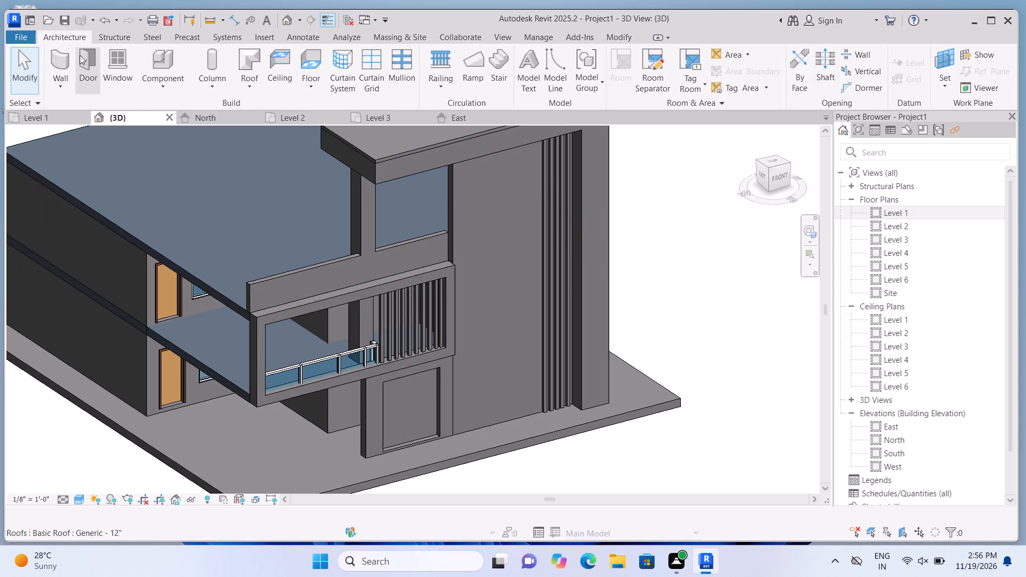
pyautogui.click(55, 64)
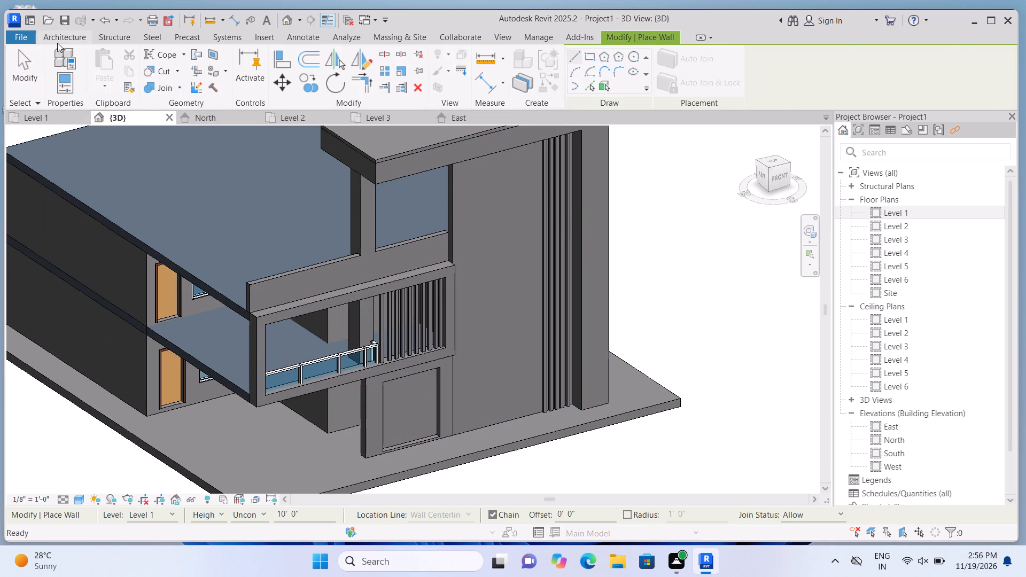
pyautogui.click(57, 43)
pyautogui.click(156, 94)
pyautogui.click(177, 132)
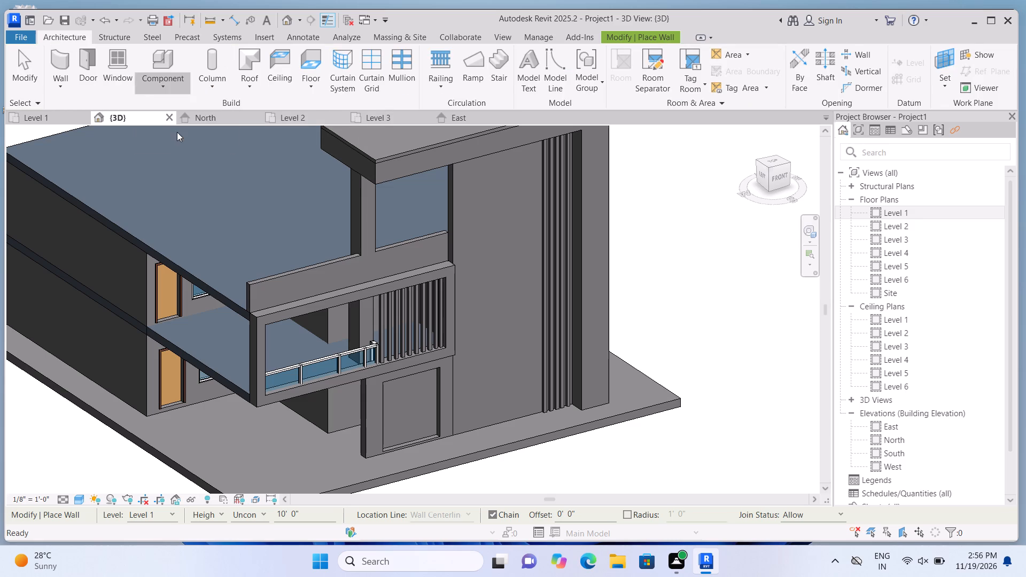
pyautogui.scroll(-9, 550, 207)
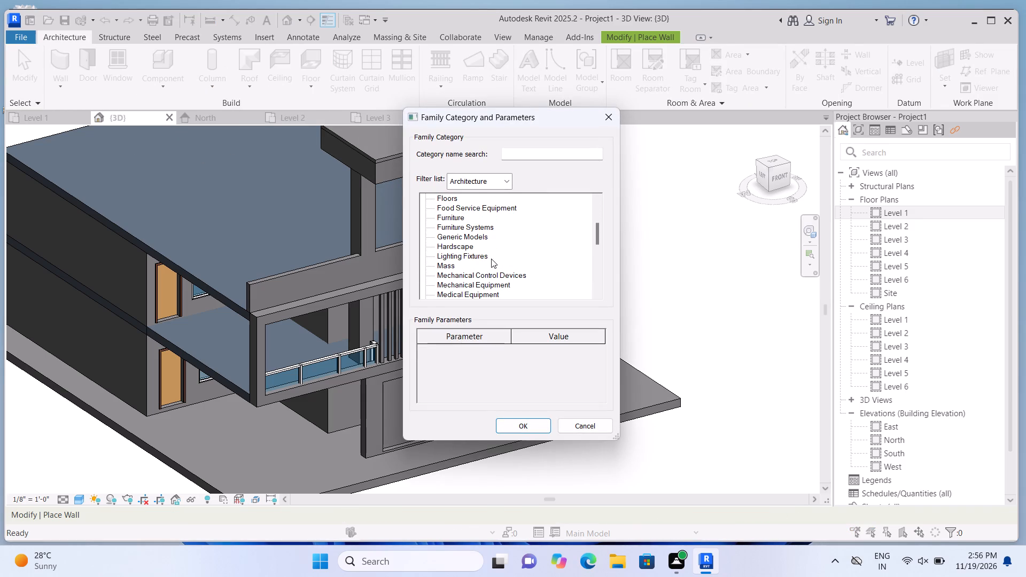
pyautogui.click(475, 238)
pyautogui.click(527, 418)
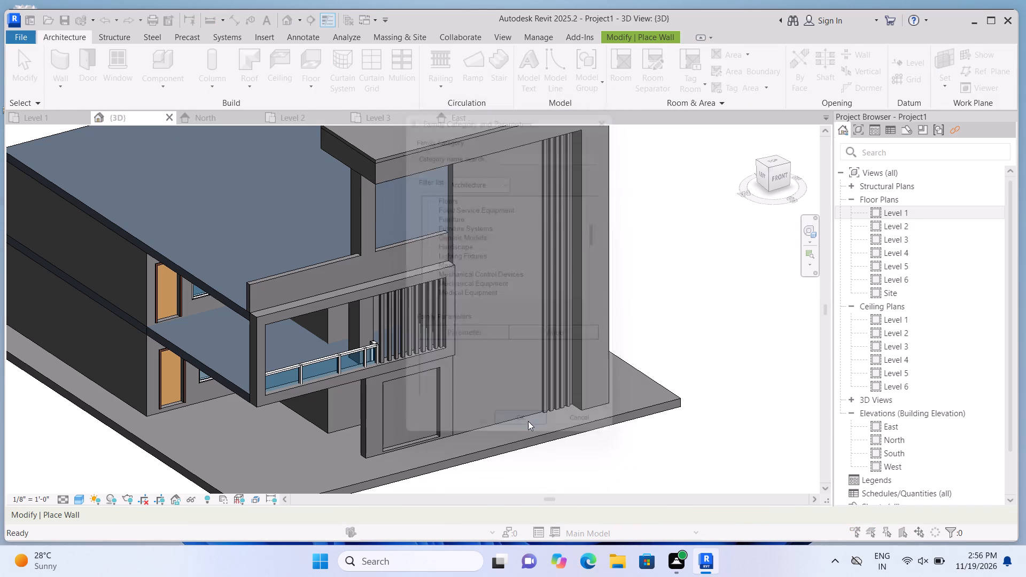
pyautogui.click(542, 300)
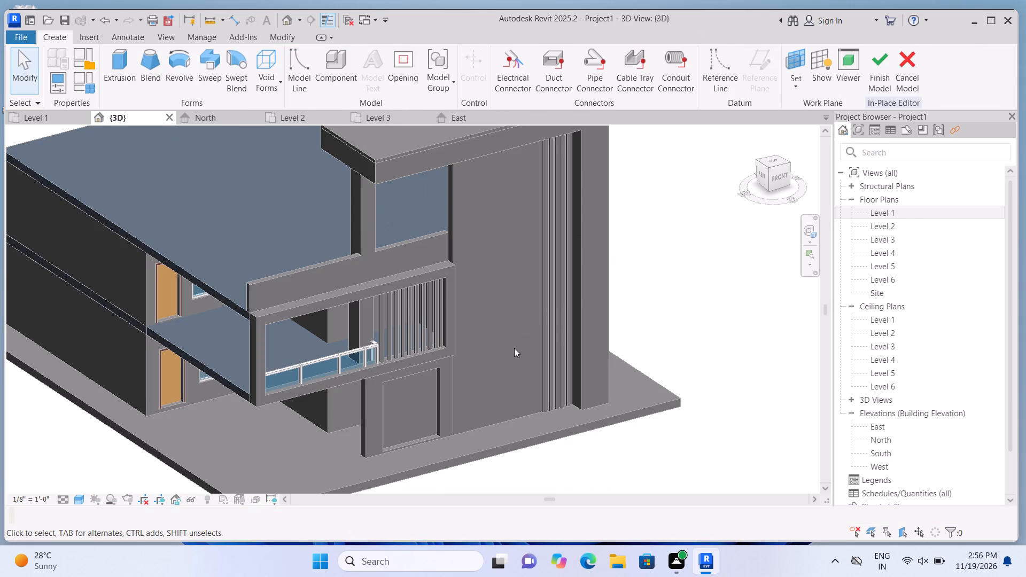
# Start an extrusion in the front view and set its work plane to the tall tower panel's front face.
pyautogui.click(779, 171)
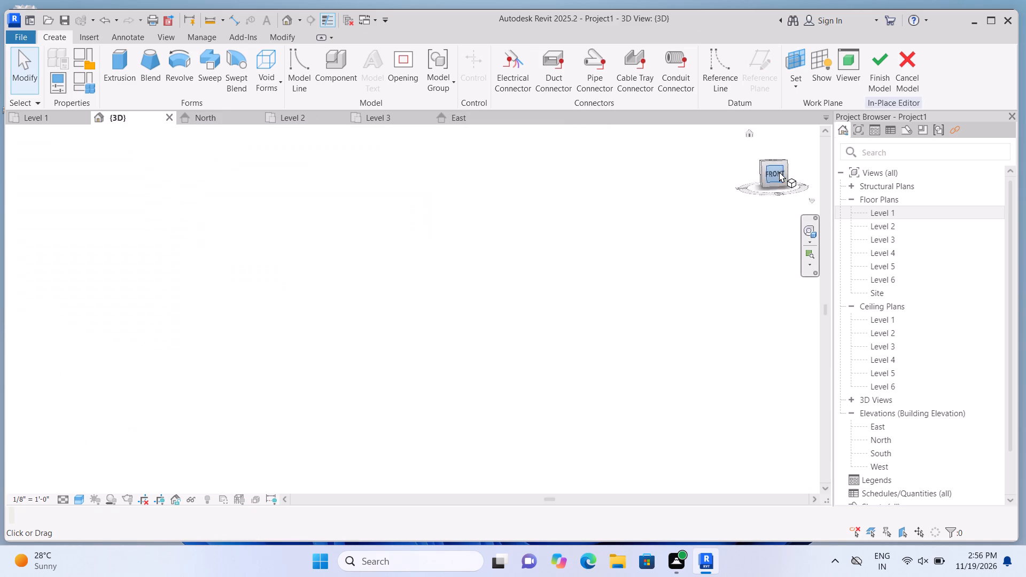
pyautogui.scroll(8, 317, 331)
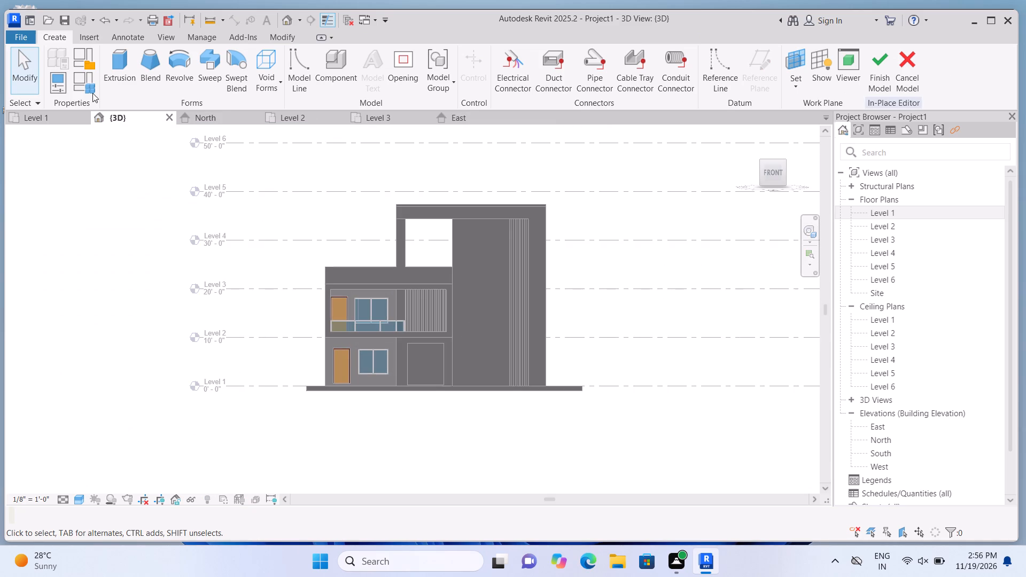
pyautogui.click(120, 85)
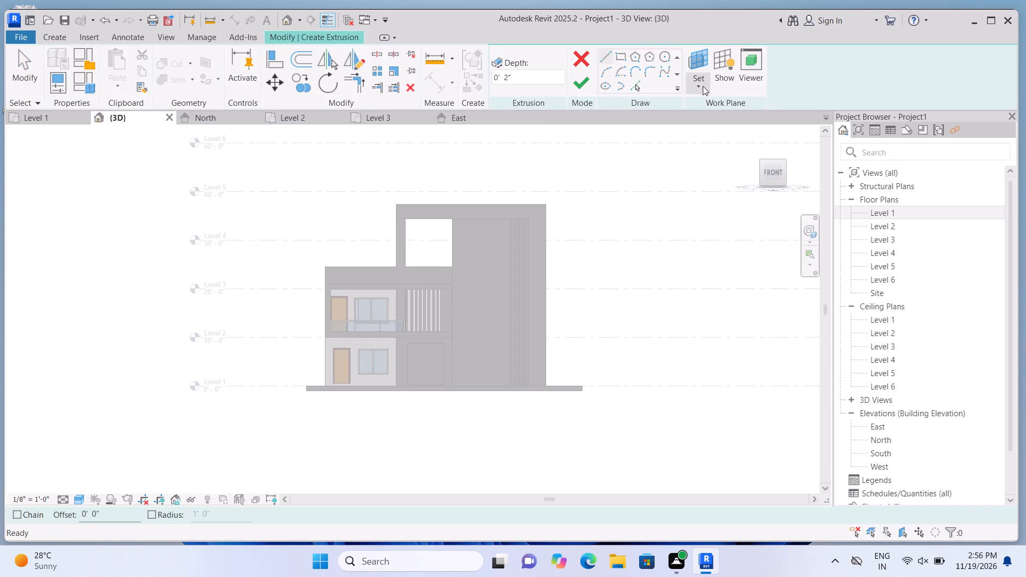
pyautogui.click(703, 86)
pyautogui.click(708, 137)
pyautogui.scroll(3, 513, 291)
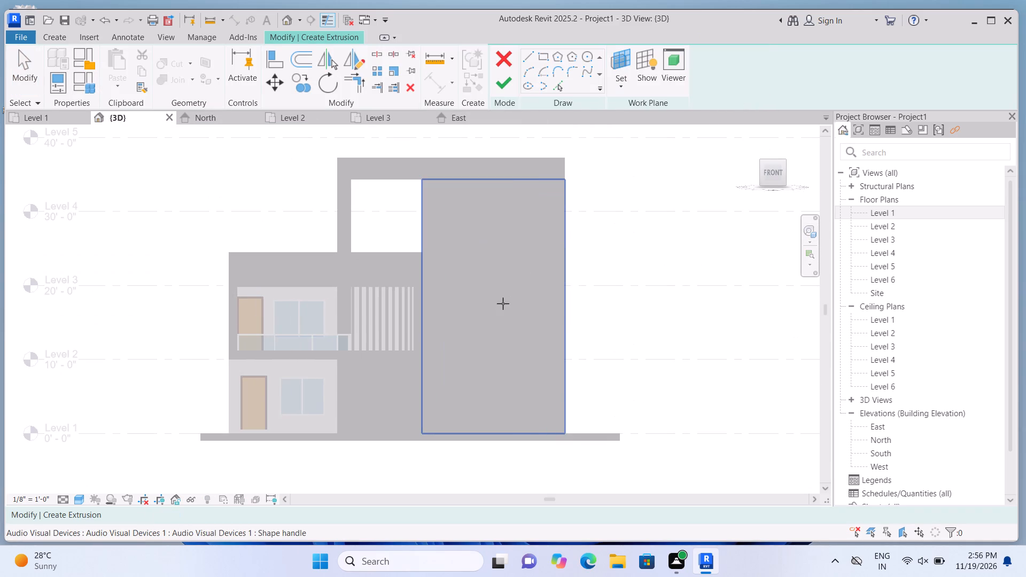
pyautogui.click(495, 305)
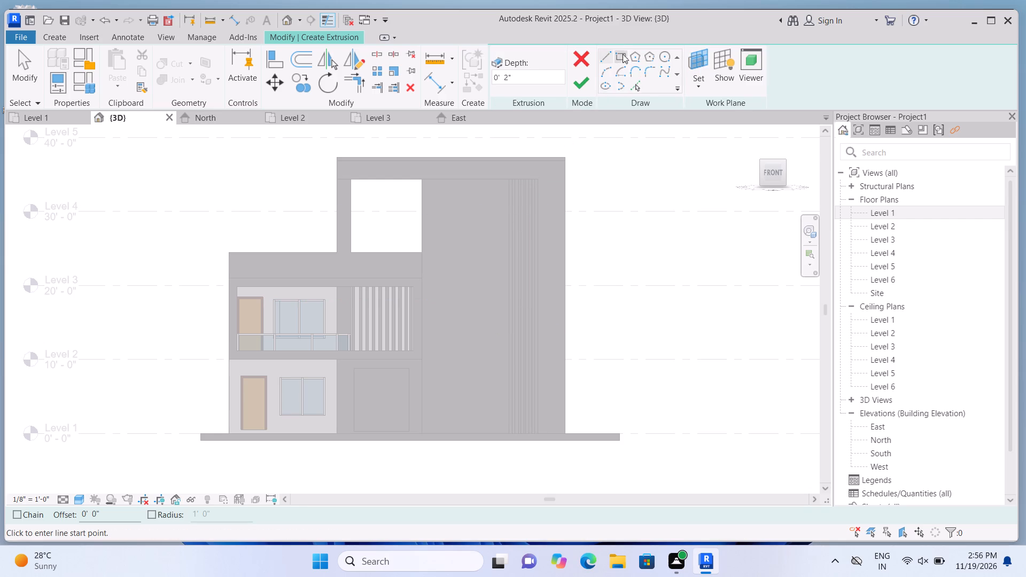
# Sketch a rectangle about 5'-8" wide and 34'-3" high beside the tower's vertical strips, from the top beam's underside to Level 1.
pyautogui.click(619, 56)
pyautogui.scroll(1, 493, 219)
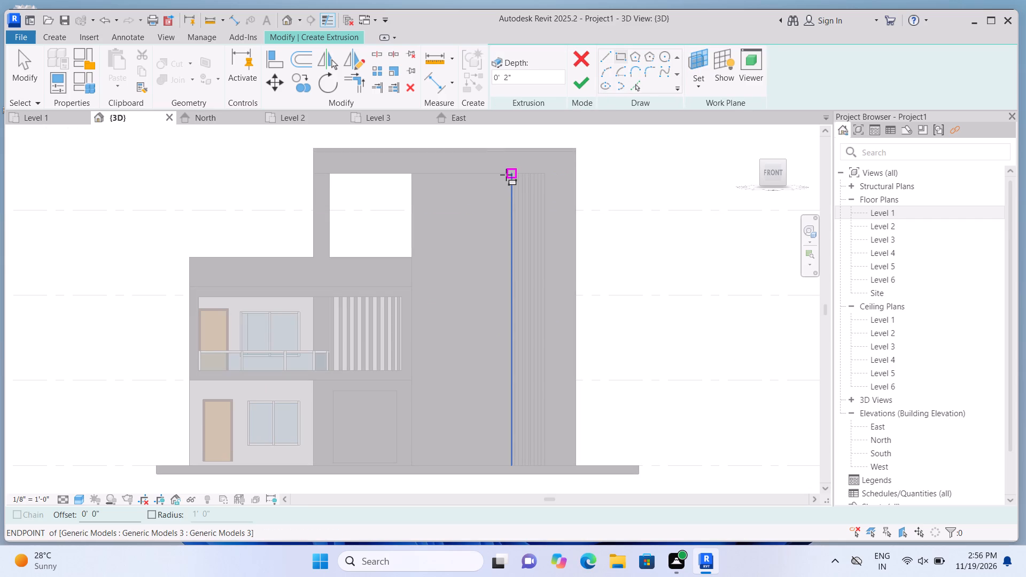
pyautogui.scroll(7, 511, 179)
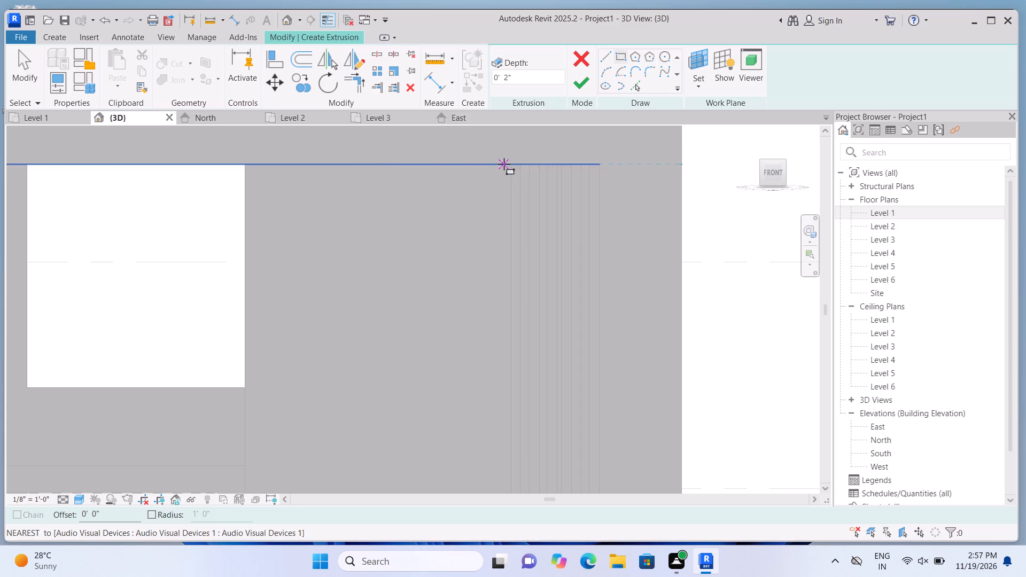
pyautogui.click(504, 164)
pyautogui.scroll(-5, 452, 291)
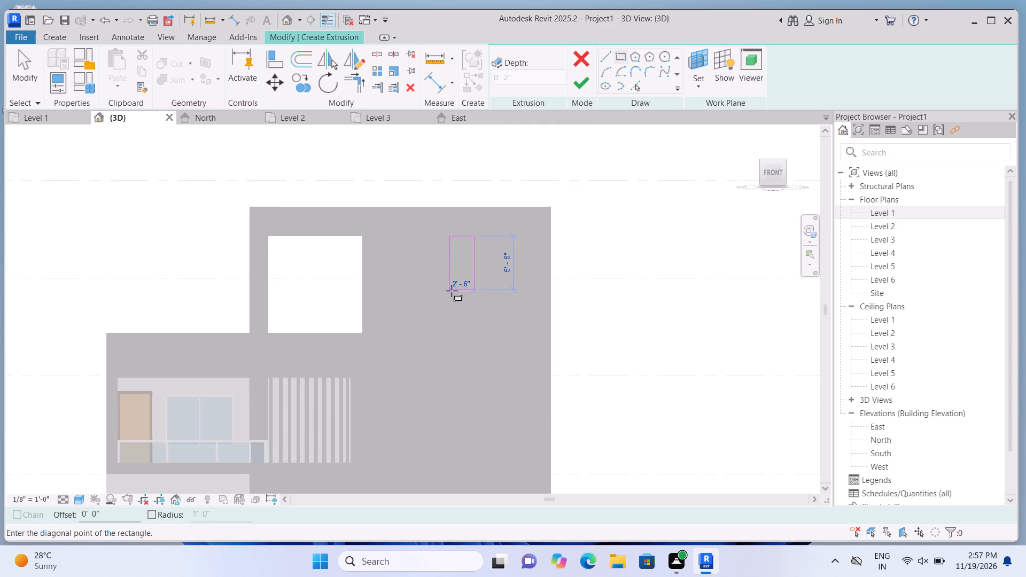
pyautogui.scroll(-2, 452, 291)
pyautogui.scroll(-7, 432, 436)
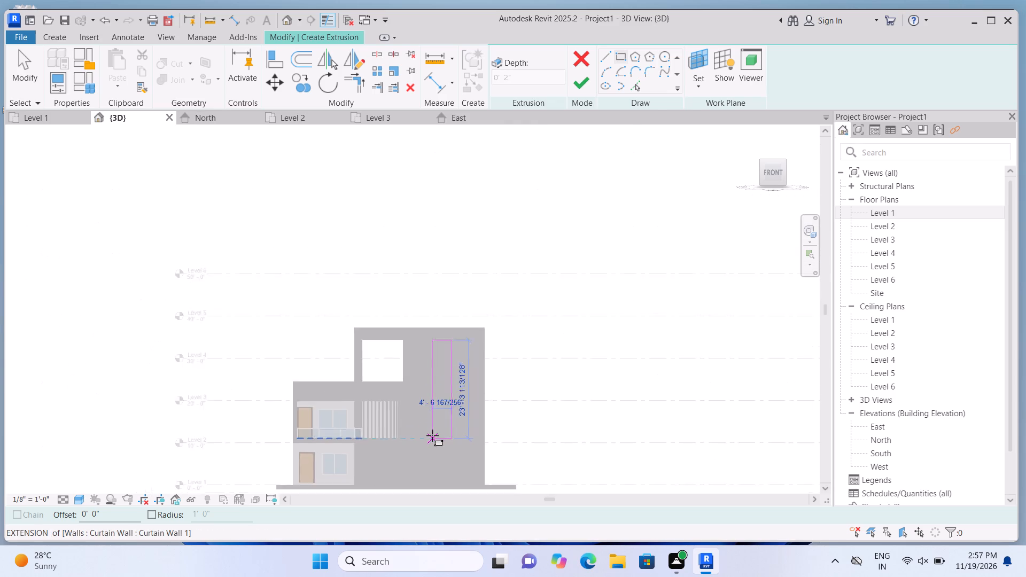
pyautogui.scroll(-3, 432, 435)
pyautogui.scroll(12, 433, 455)
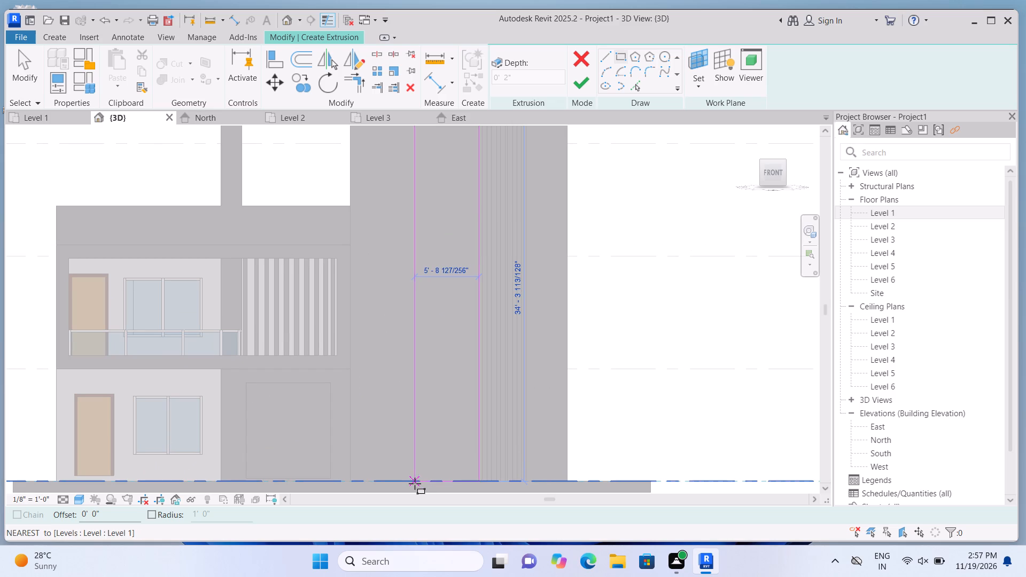
pyautogui.click(415, 484)
# Finish the rectangle as a 2" deep extrusion and complete the in-place model.
pyautogui.click(581, 74)
pyautogui.scroll(-4, 567, 245)
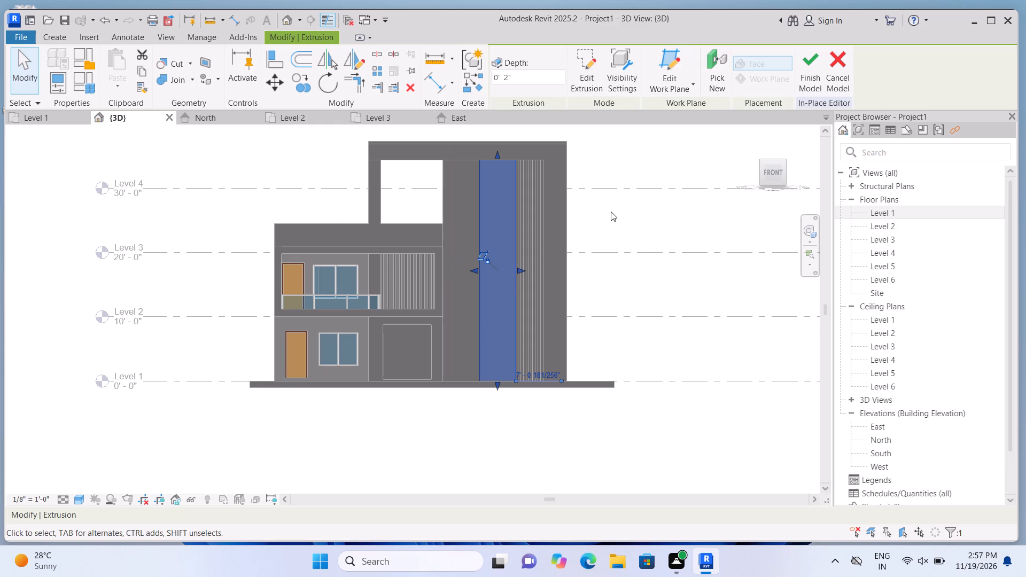
pyautogui.click(613, 220)
pyautogui.scroll(1, 613, 220)
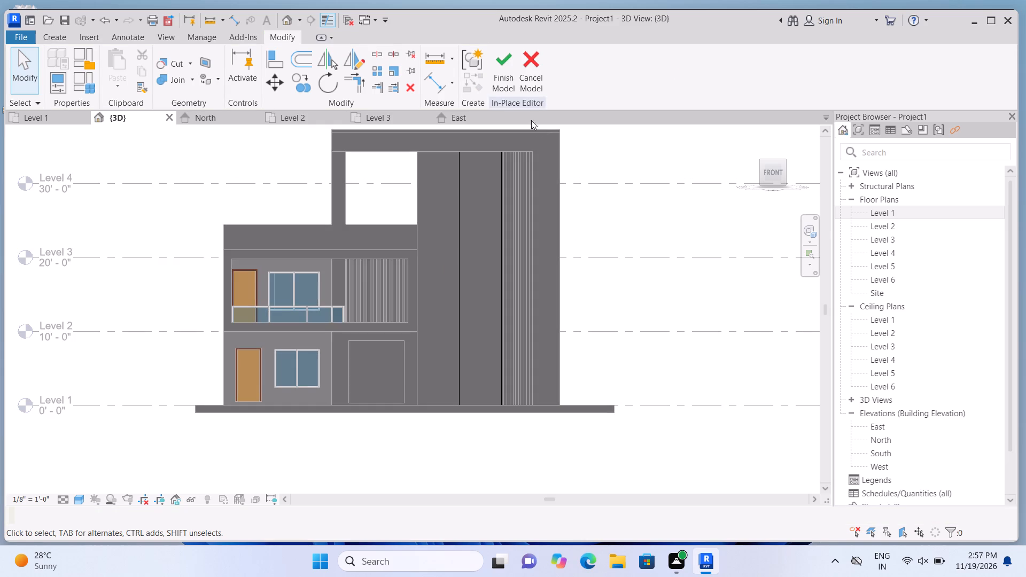
pyautogui.click(508, 84)
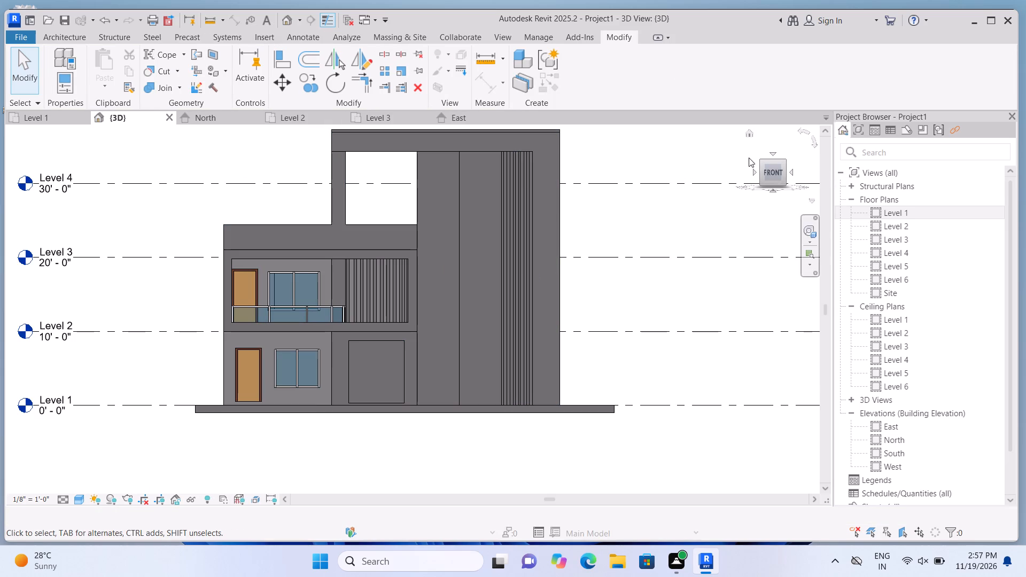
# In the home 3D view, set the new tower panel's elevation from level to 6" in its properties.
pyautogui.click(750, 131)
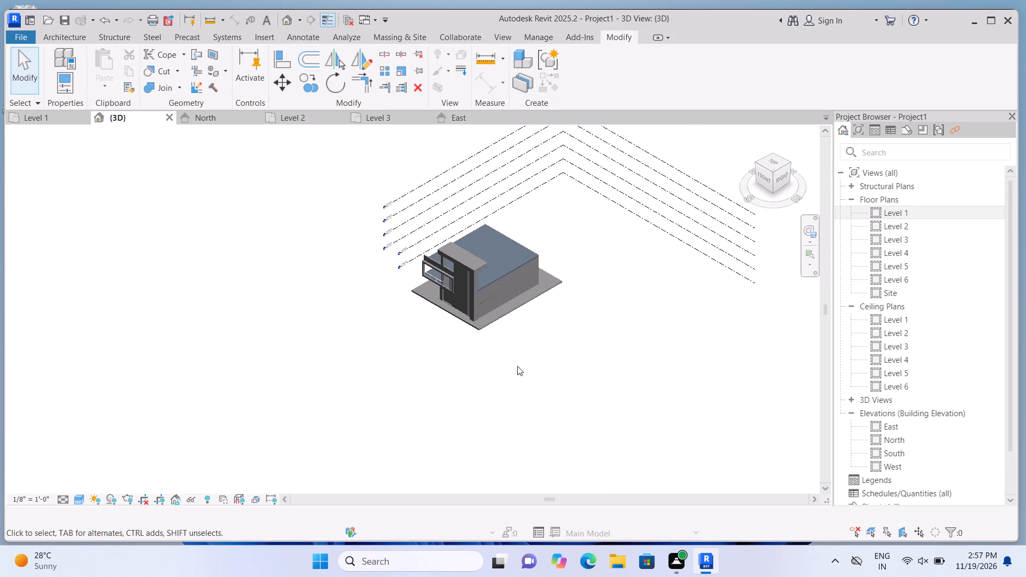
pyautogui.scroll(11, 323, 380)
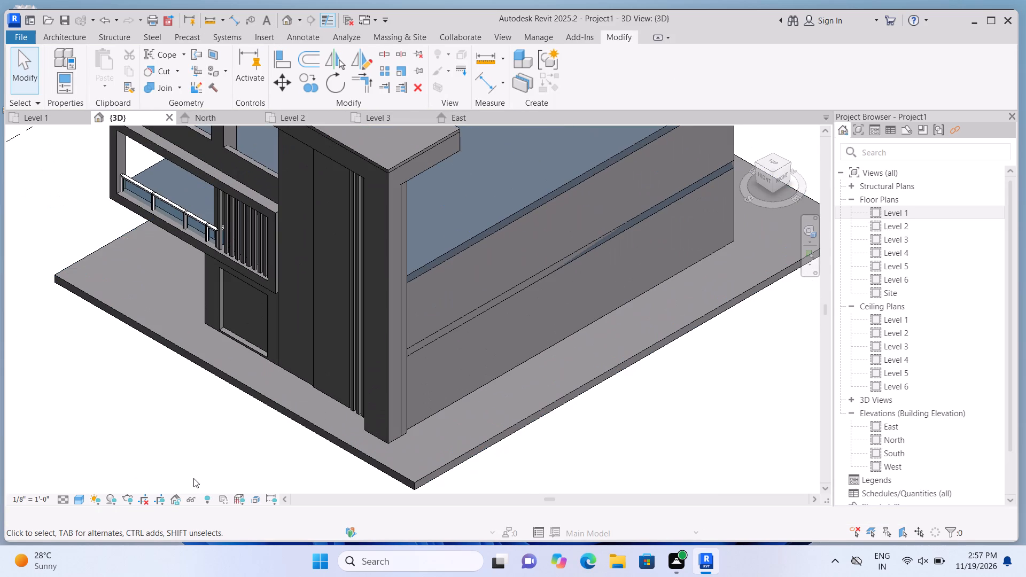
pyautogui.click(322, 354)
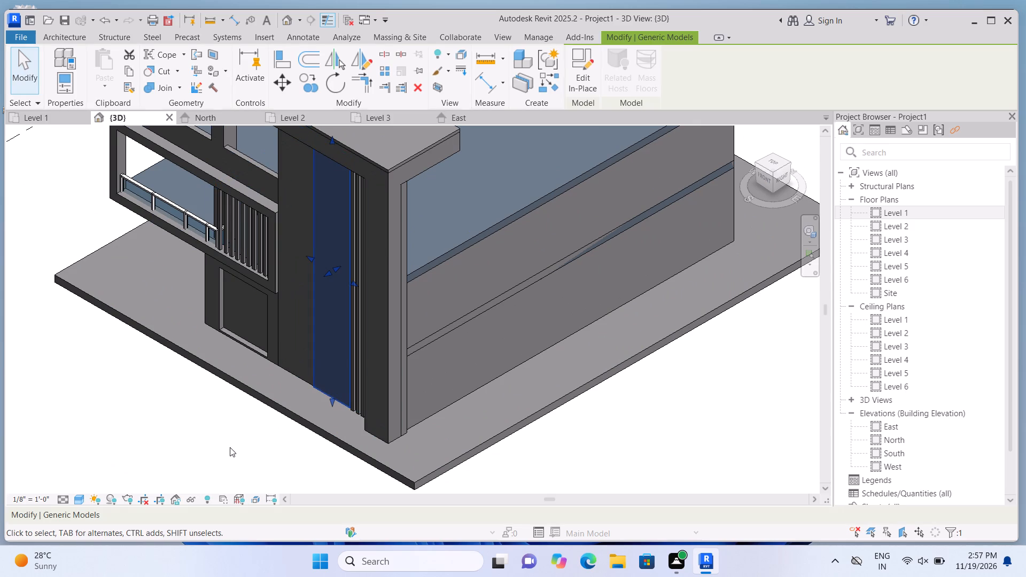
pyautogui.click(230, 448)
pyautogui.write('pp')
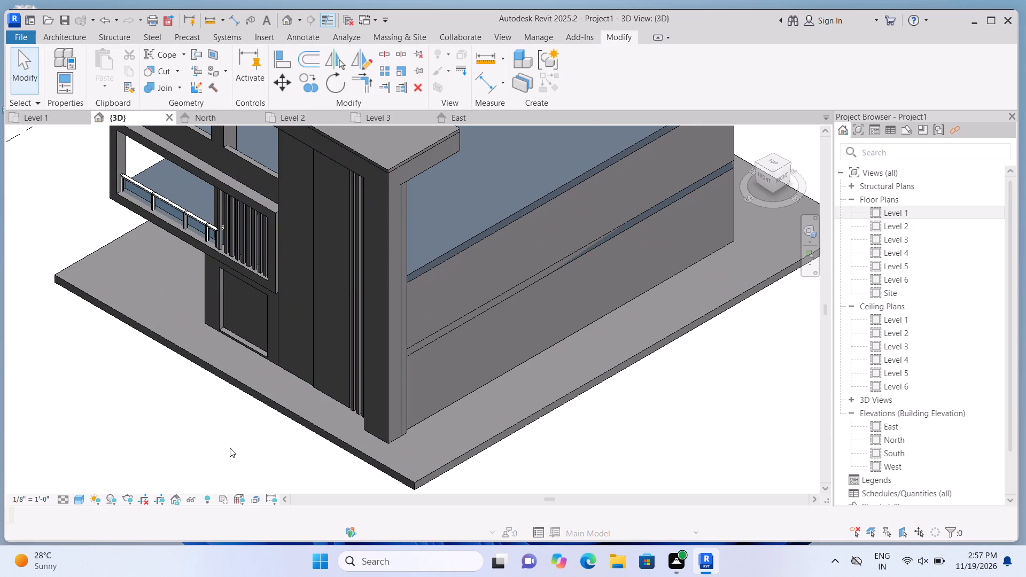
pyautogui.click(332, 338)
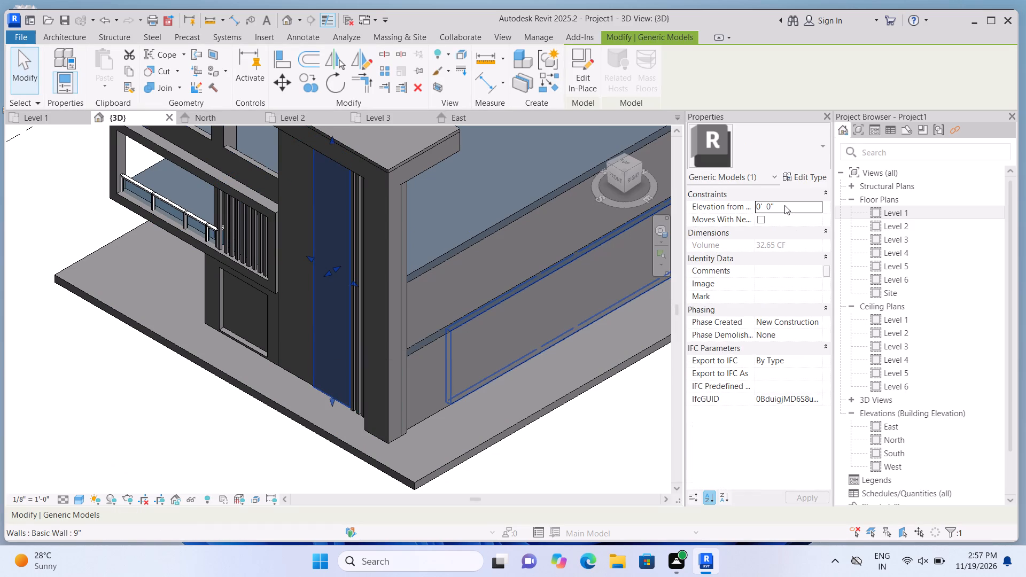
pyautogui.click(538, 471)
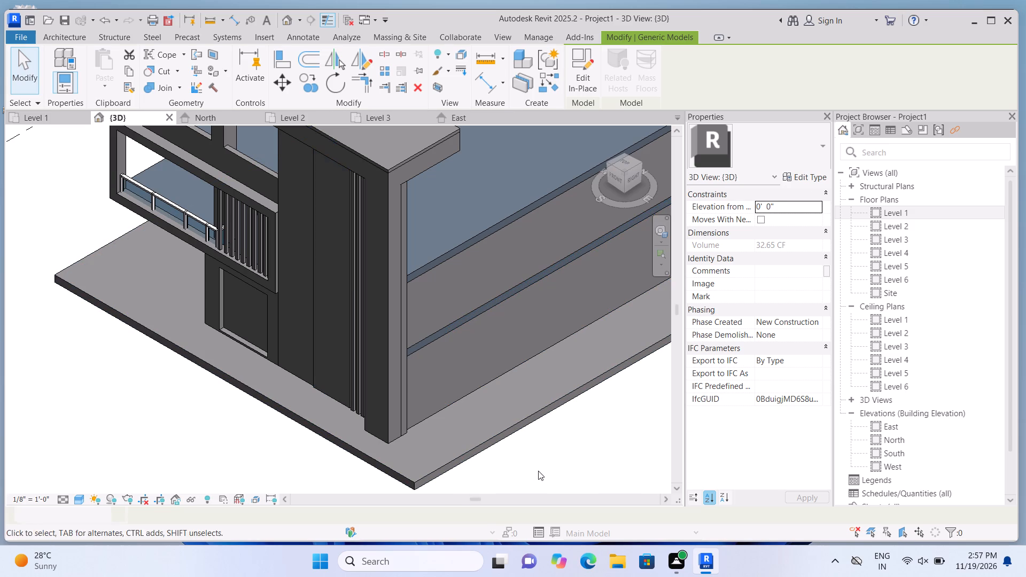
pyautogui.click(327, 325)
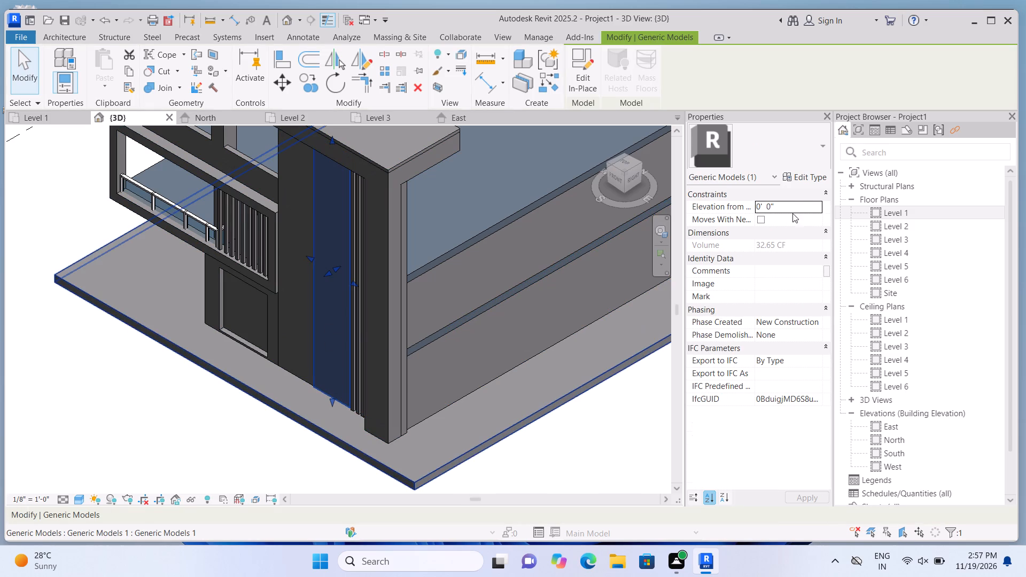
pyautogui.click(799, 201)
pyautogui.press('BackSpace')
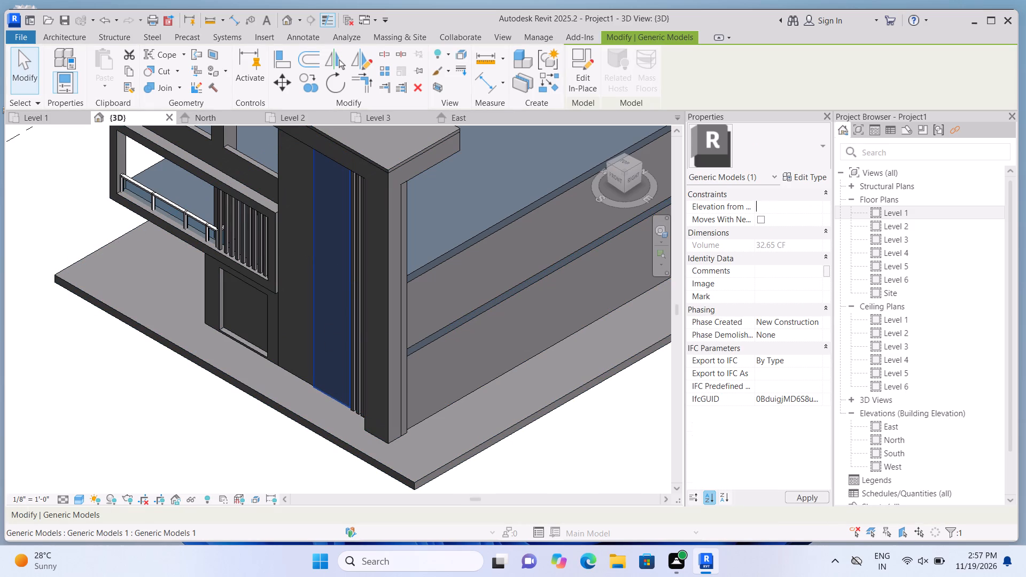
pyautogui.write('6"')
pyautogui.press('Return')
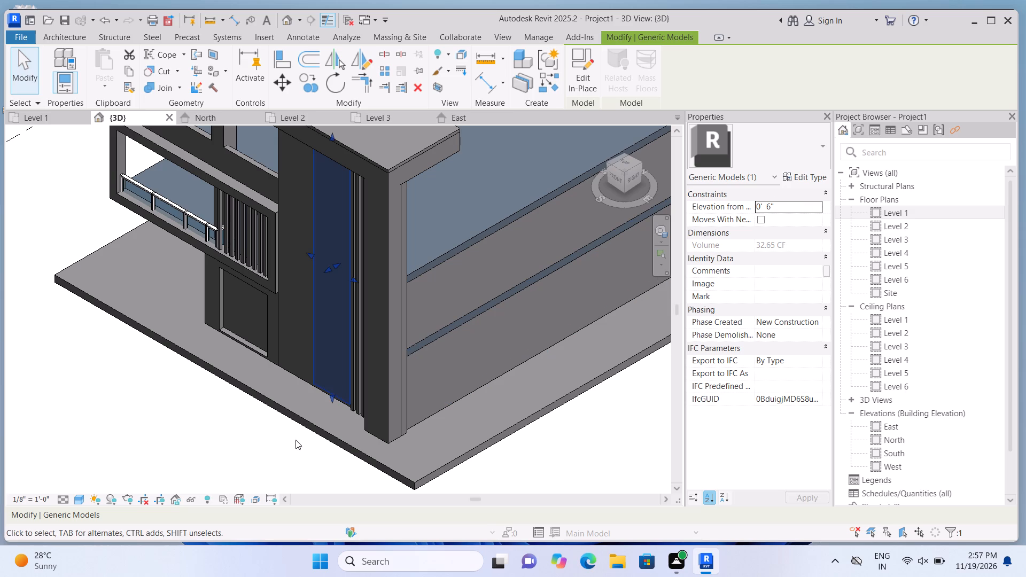
# Set the tower panel's elevation from level to 9" and close its properties.
pyautogui.click(275, 450)
pyautogui.scroll(2, 335, 422)
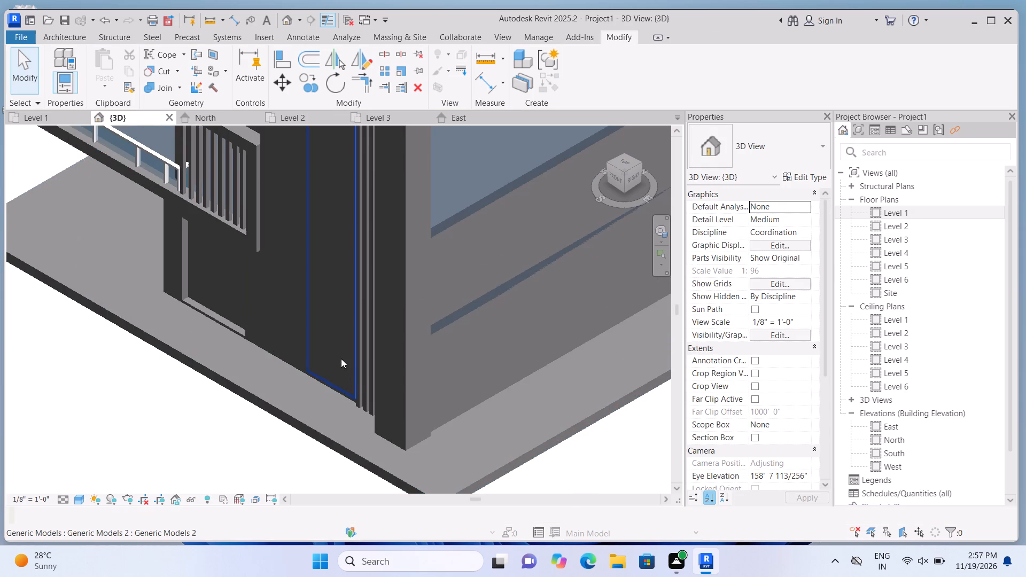
pyautogui.click(341, 358)
pyautogui.scroll(-4, 341, 358)
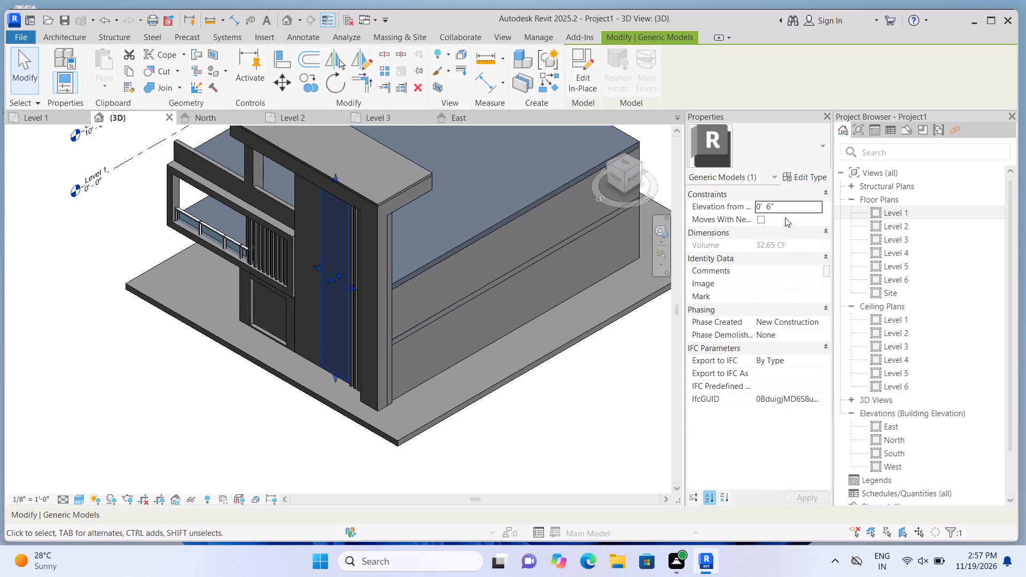
pyautogui.click(791, 208)
pyautogui.press('BackSpace')
pyautogui.write('9"')
pyautogui.press('Return')
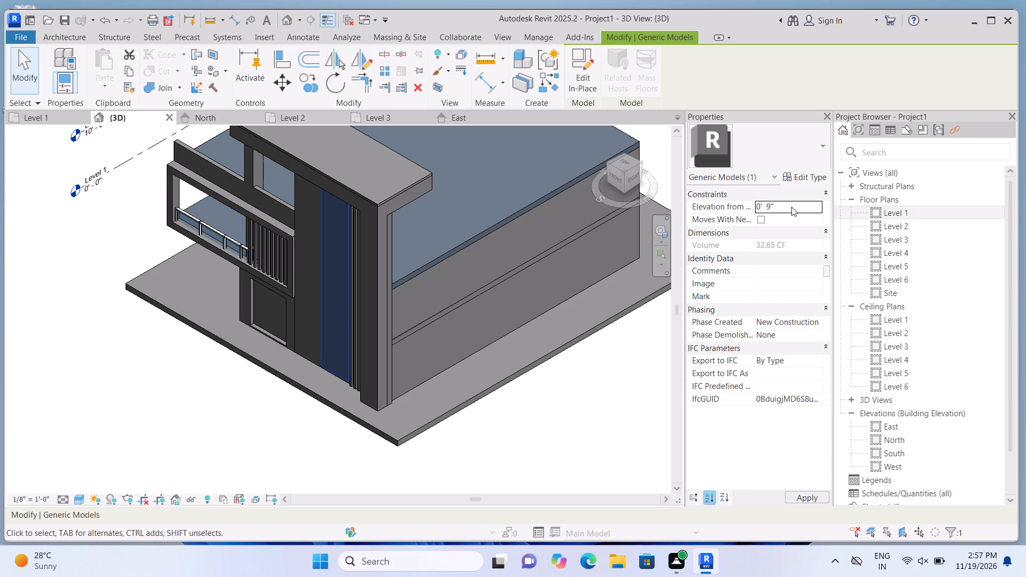
pyautogui.scroll(-1, 320, 371)
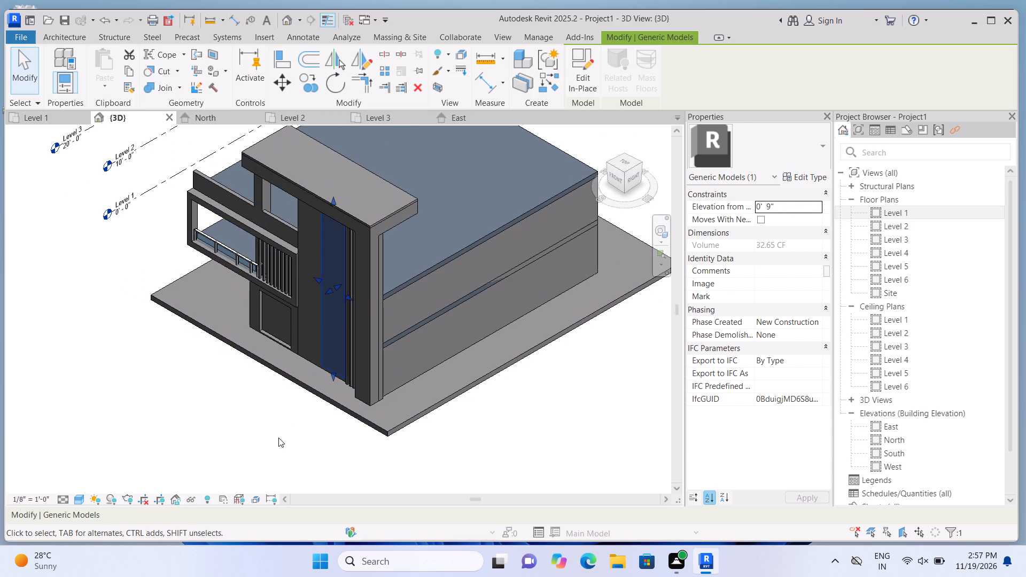
pyautogui.click(278, 438)
pyautogui.scroll(-2, 278, 438)
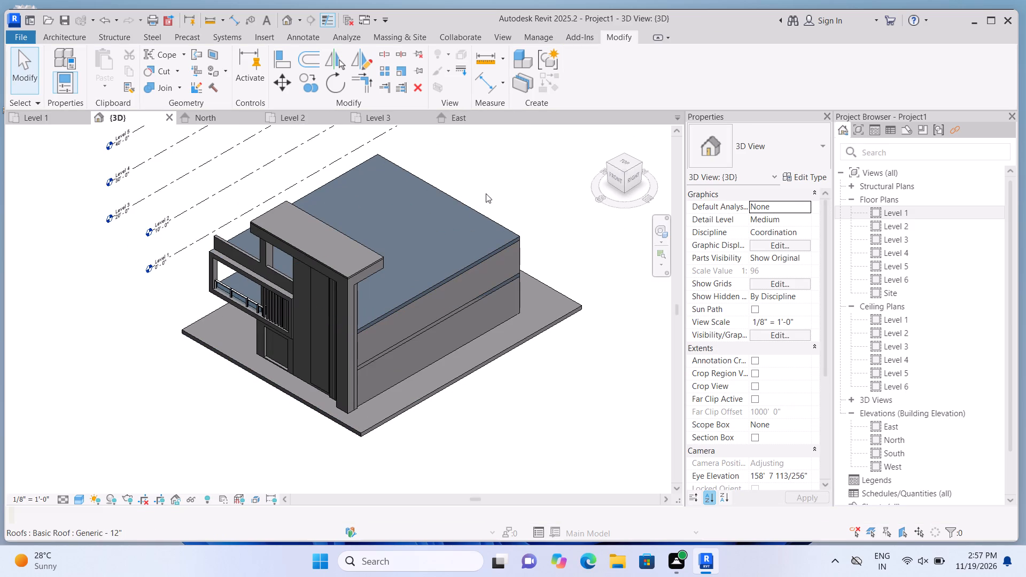
pyautogui.click(825, 114)
# Stretch the tower panel's lower edge down toward the base slab.
pyautogui.scroll(7, 294, 445)
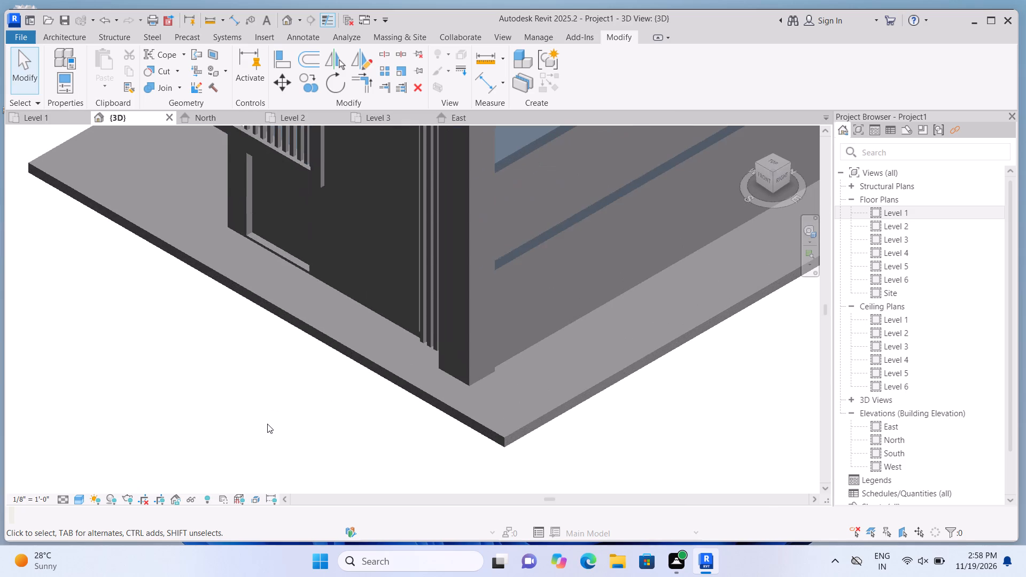
pyautogui.scroll(-3, 267, 424)
pyautogui.scroll(5, 285, 400)
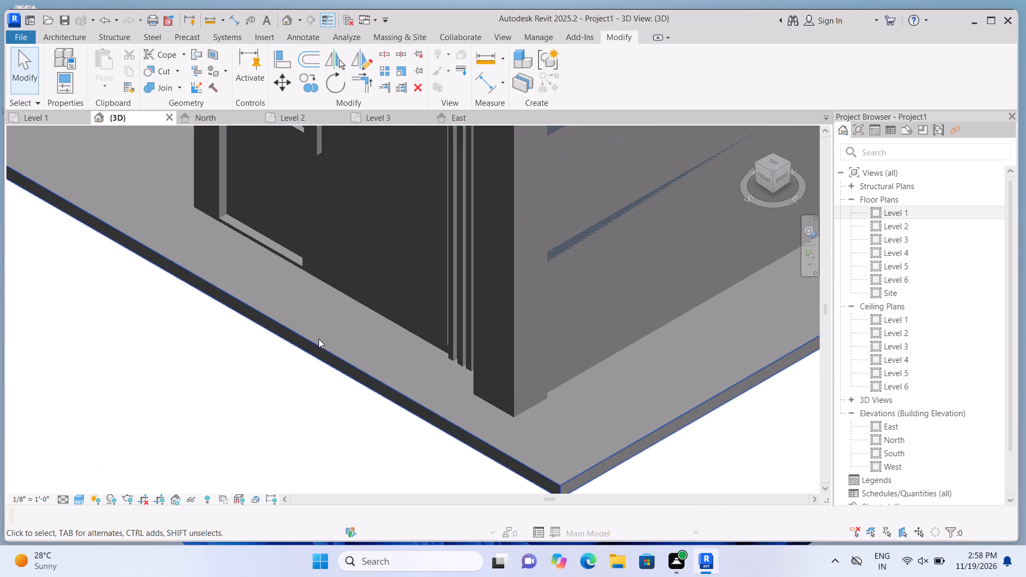
pyautogui.click(409, 300)
pyautogui.scroll(1, 409, 318)
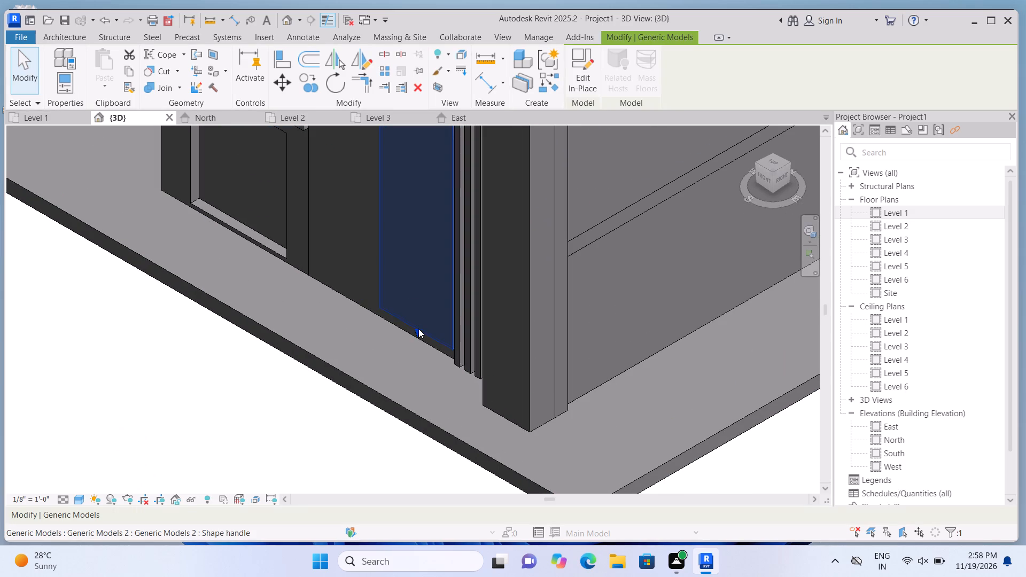
pyautogui.moveTo(418, 329); pyautogui.dragTo(416, 343)
pyautogui.scroll(-6, 416, 343)
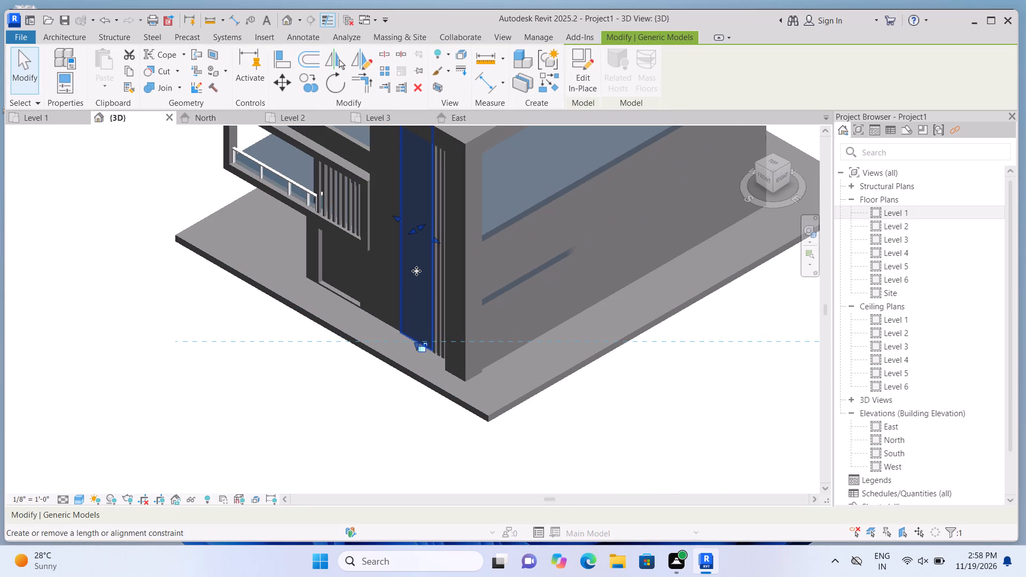
# Open the tall tower panel for in-place editing and set its extrusion end to 6" in its properties.
pyautogui.click(418, 269)
pyautogui.scroll(1, 418, 269)
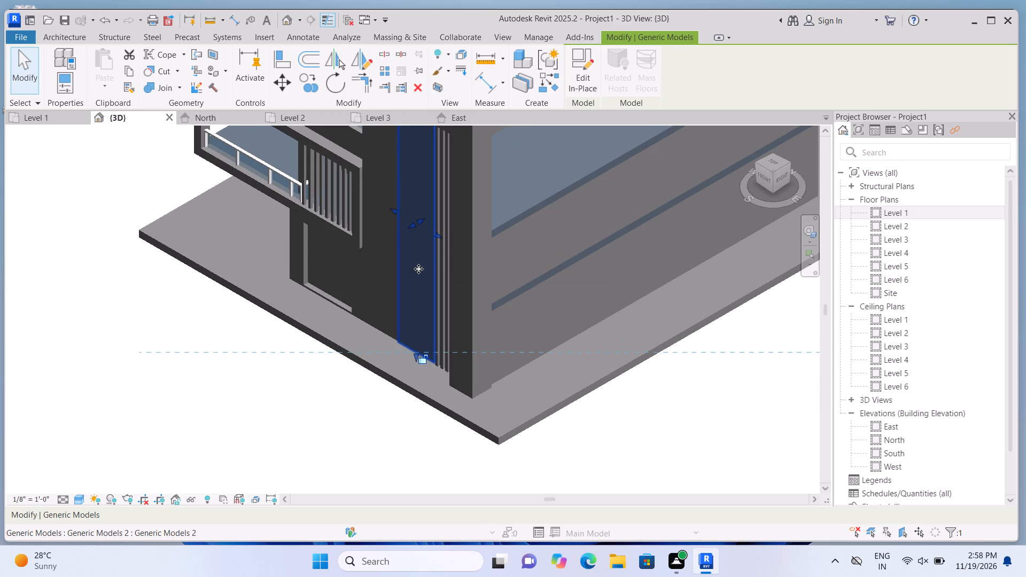
pyautogui.click(590, 83)
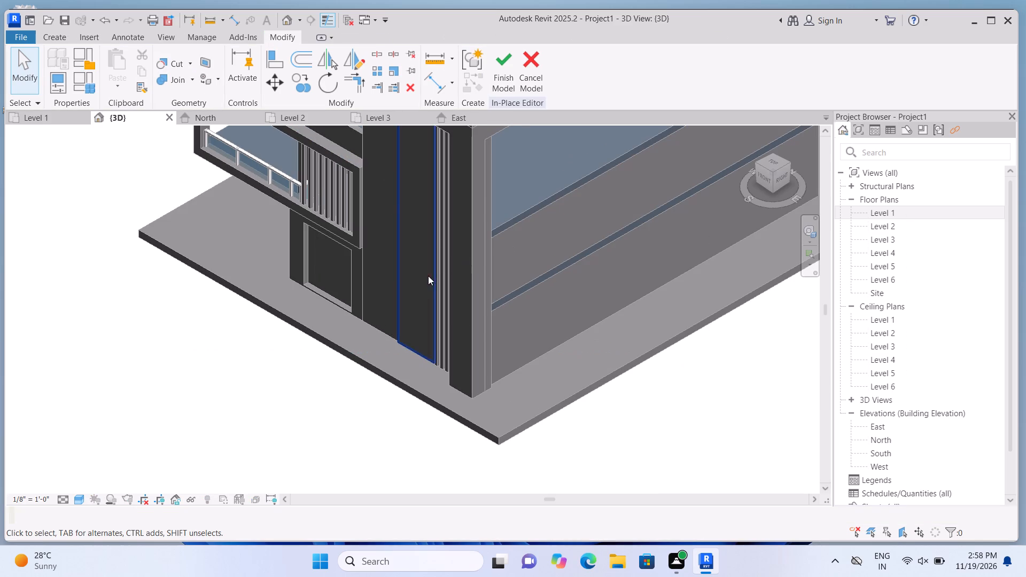
pyautogui.click(418, 282)
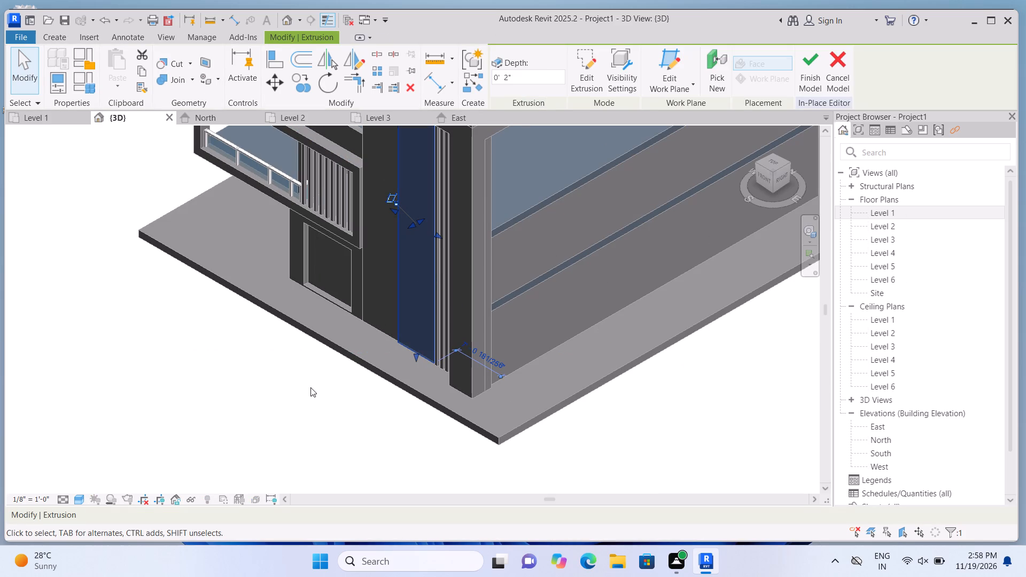
pyautogui.click(310, 387)
pyautogui.write('pp')
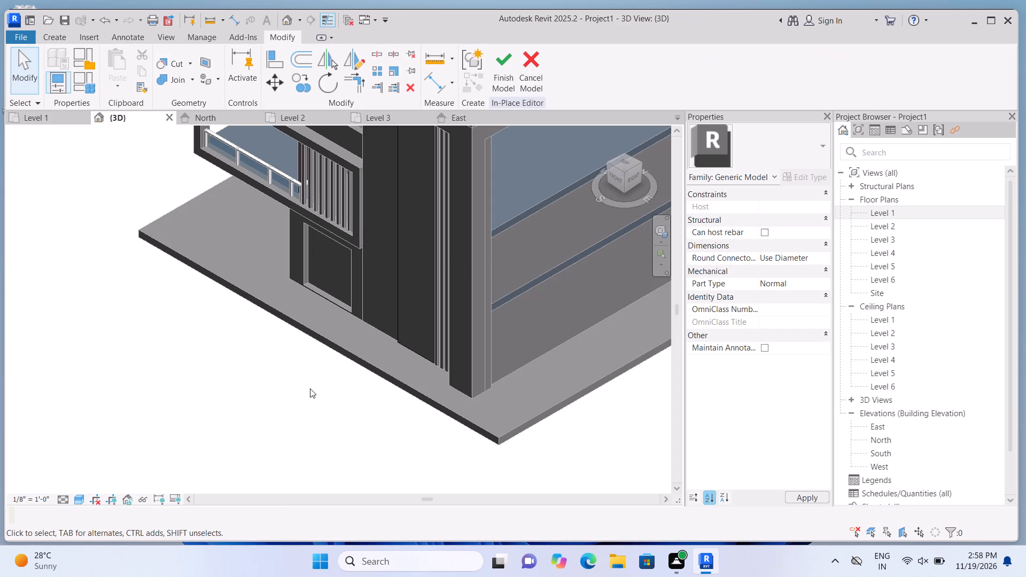
pyautogui.click(424, 297)
pyautogui.scroll(2, 426, 298)
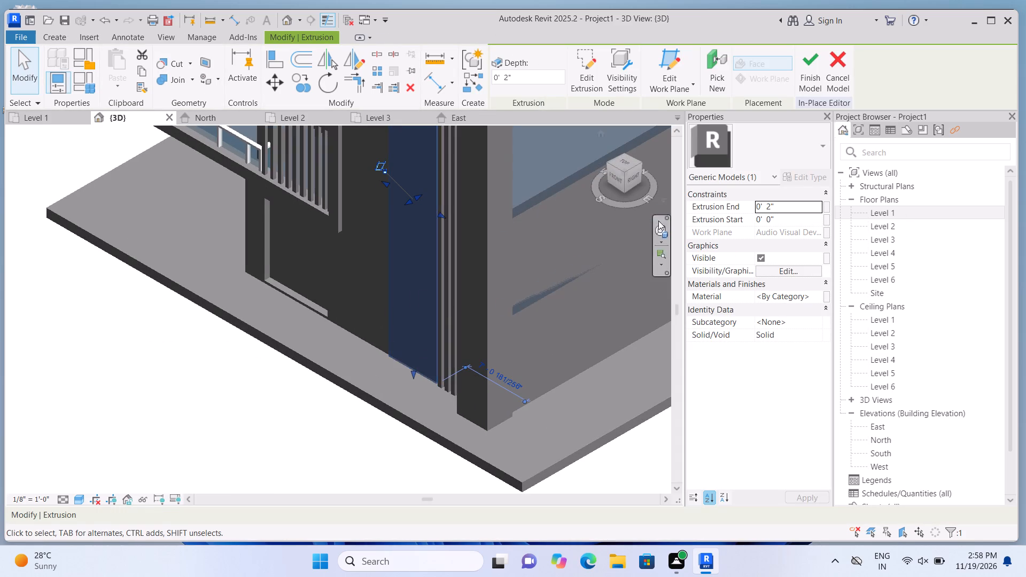
pyautogui.click(785, 206)
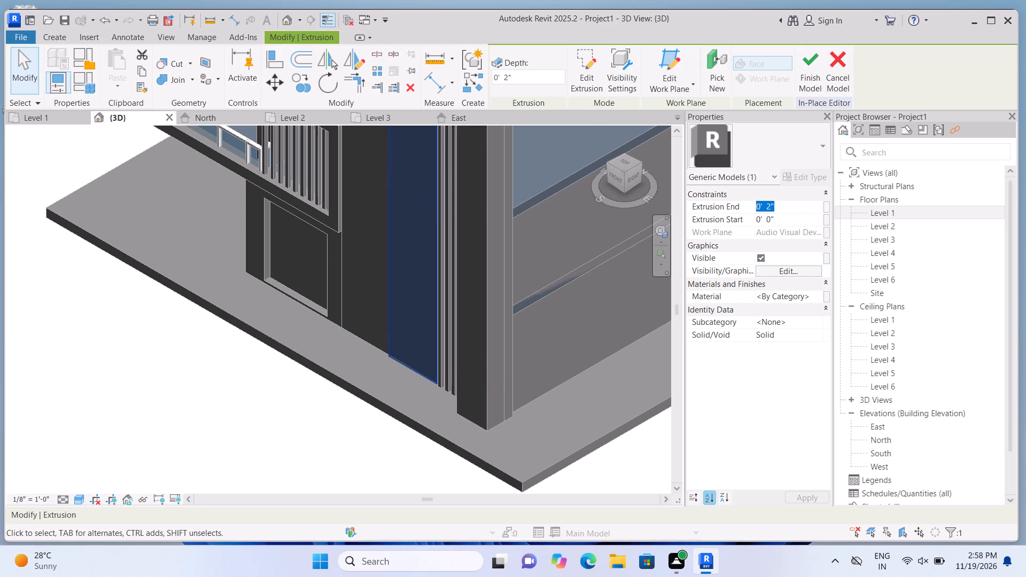
pyautogui.press('BackSpace')
pyautogui.write('6"')
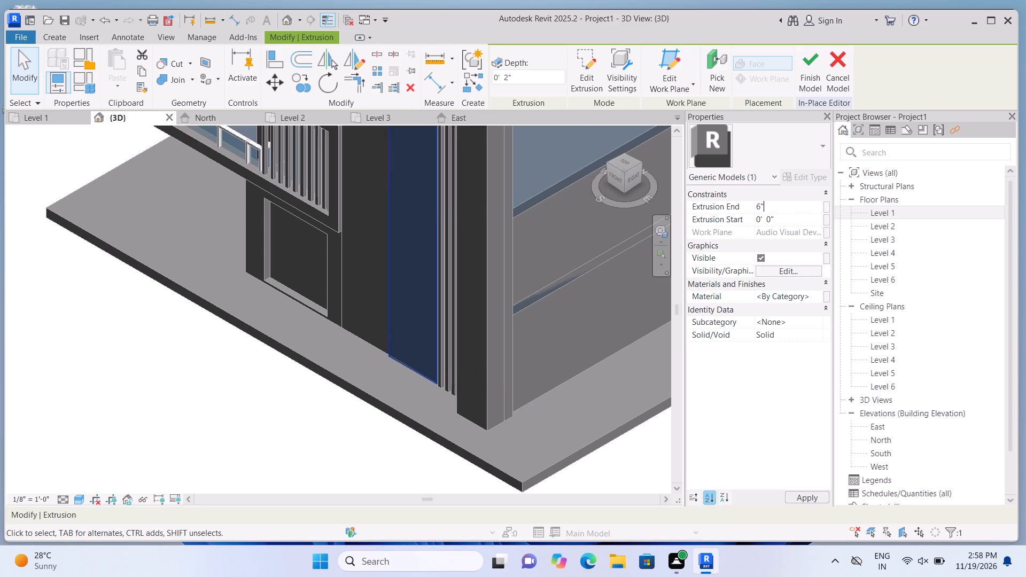
pyautogui.press('Return')
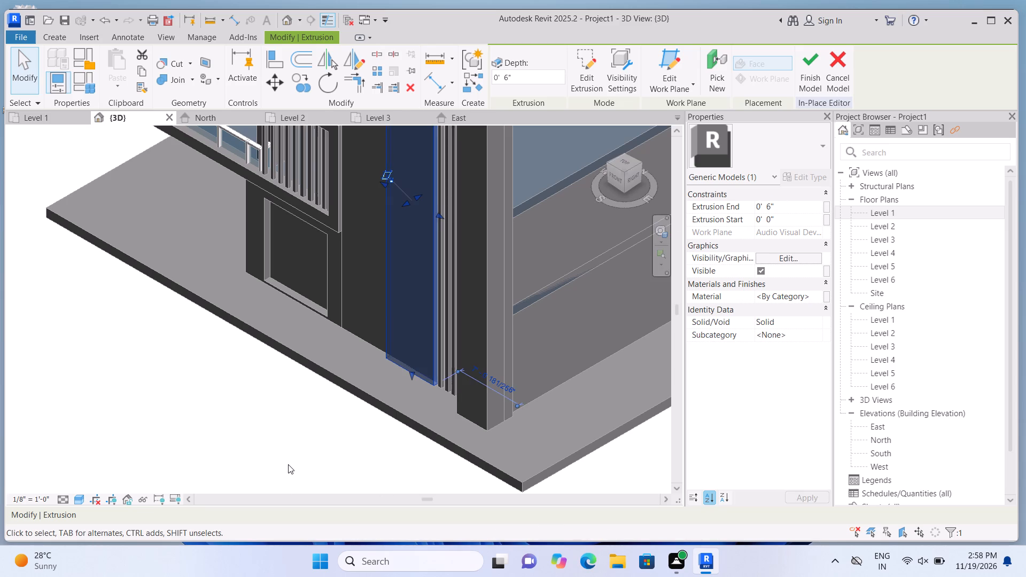
pyautogui.click(288, 464)
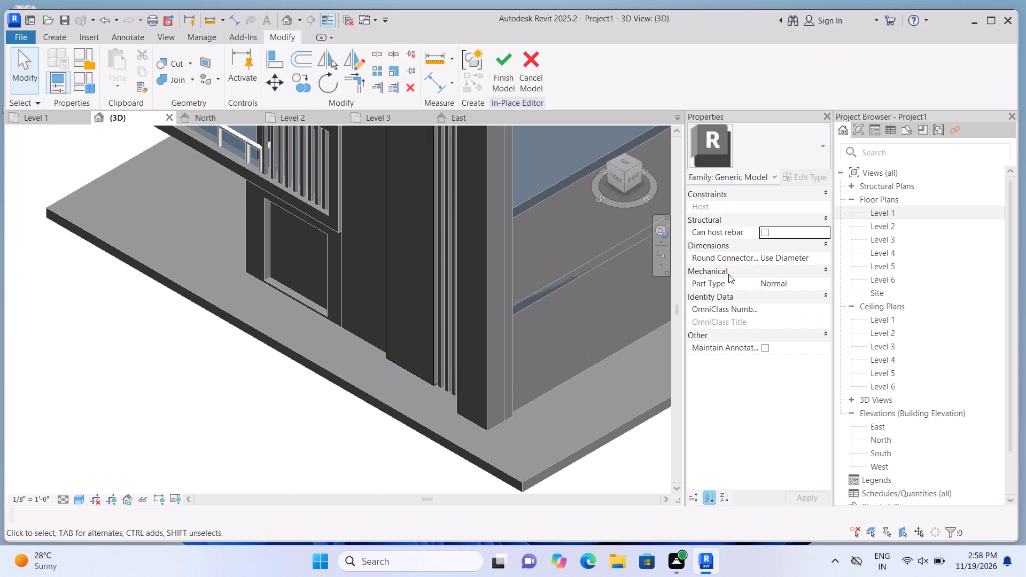
# Set the tower panel's extrusion end to 9" and deselect the extrusion.
pyautogui.click(435, 337)
pyautogui.click(801, 206)
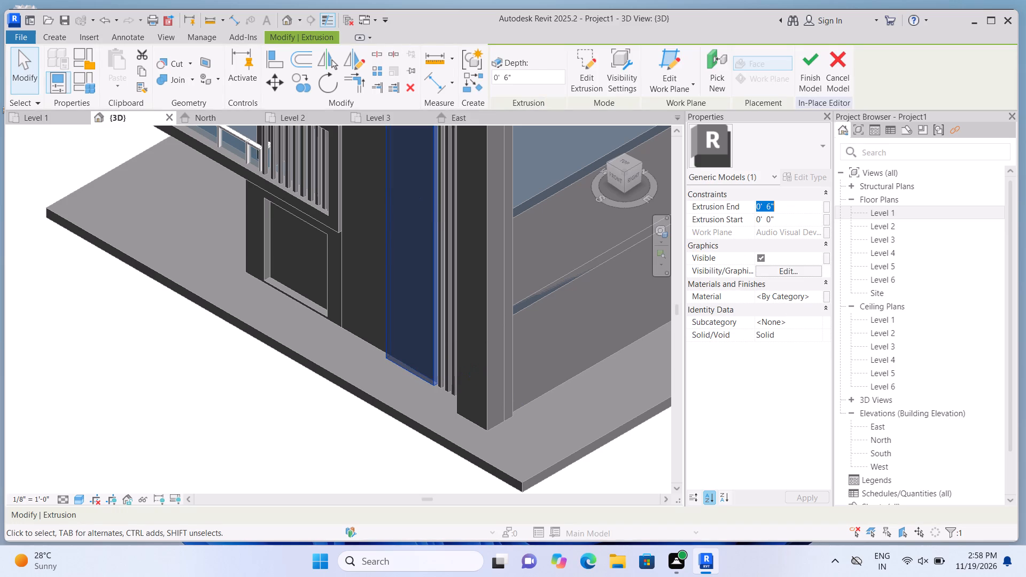
pyautogui.press('BackSpace')
pyautogui.press('9')
pyautogui.hotkey('shift', '"')
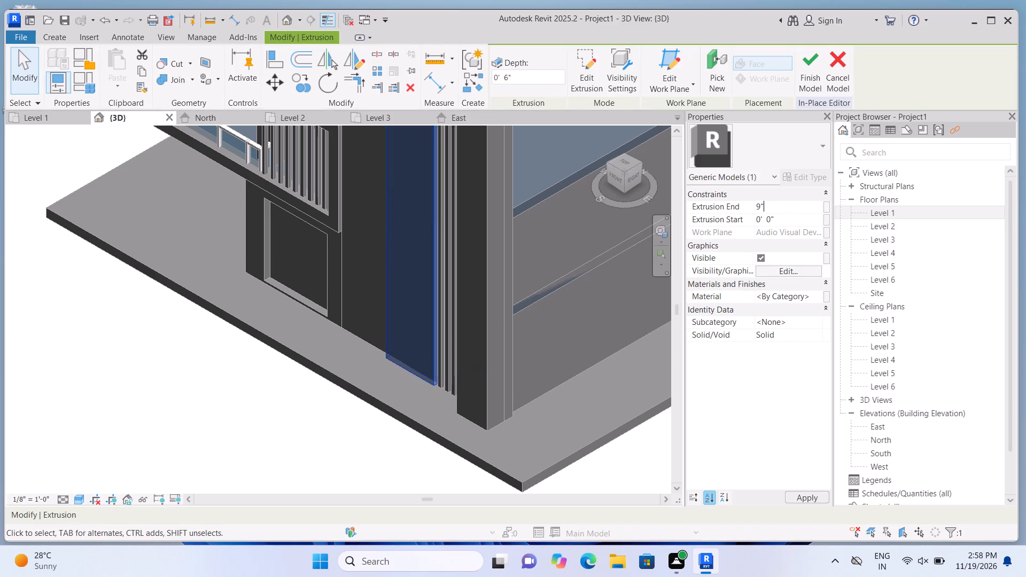
pyautogui.press('Return')
pyautogui.scroll(-2, 386, 483)
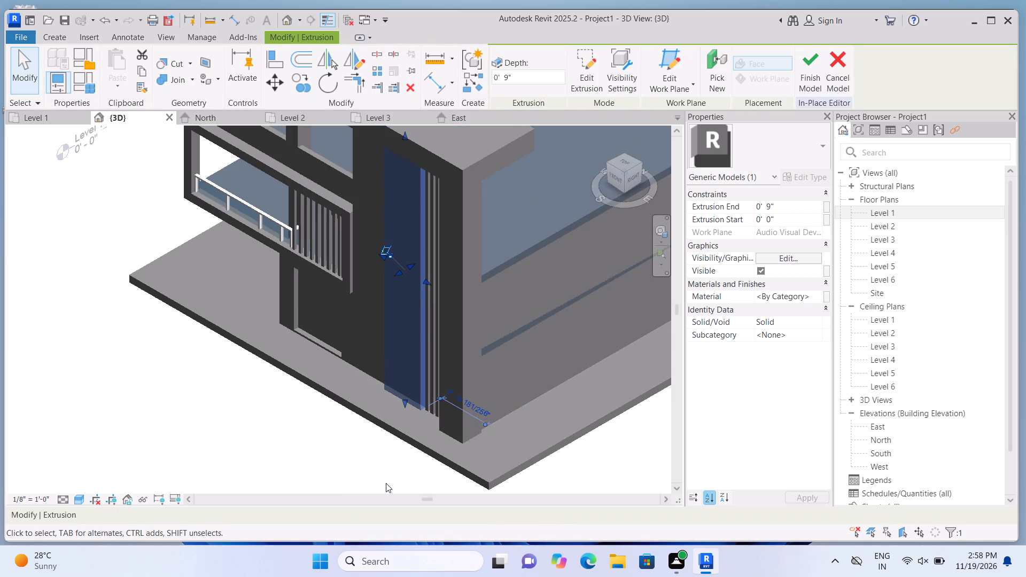
pyautogui.click(335, 454)
pyautogui.scroll(-2, 335, 454)
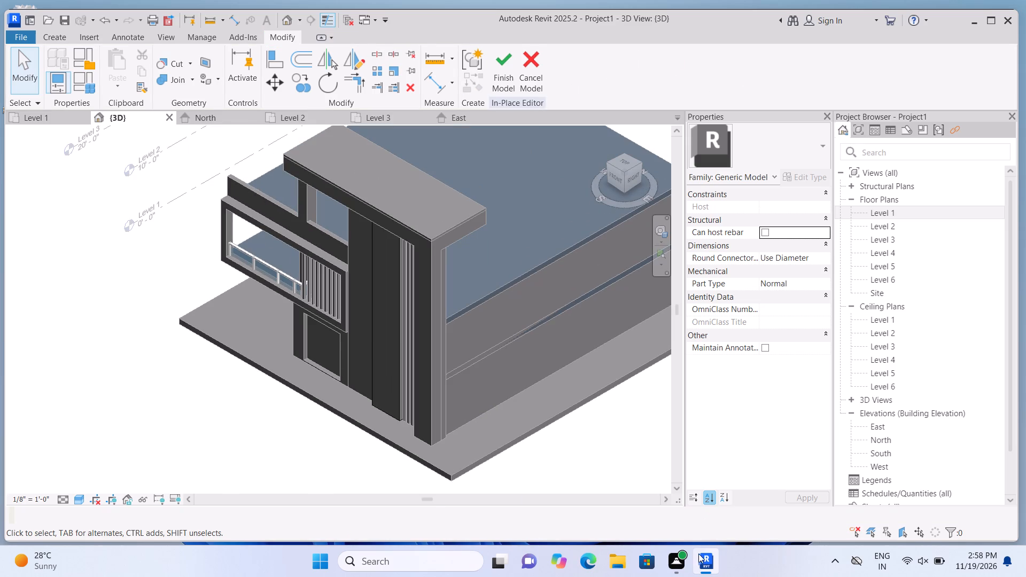
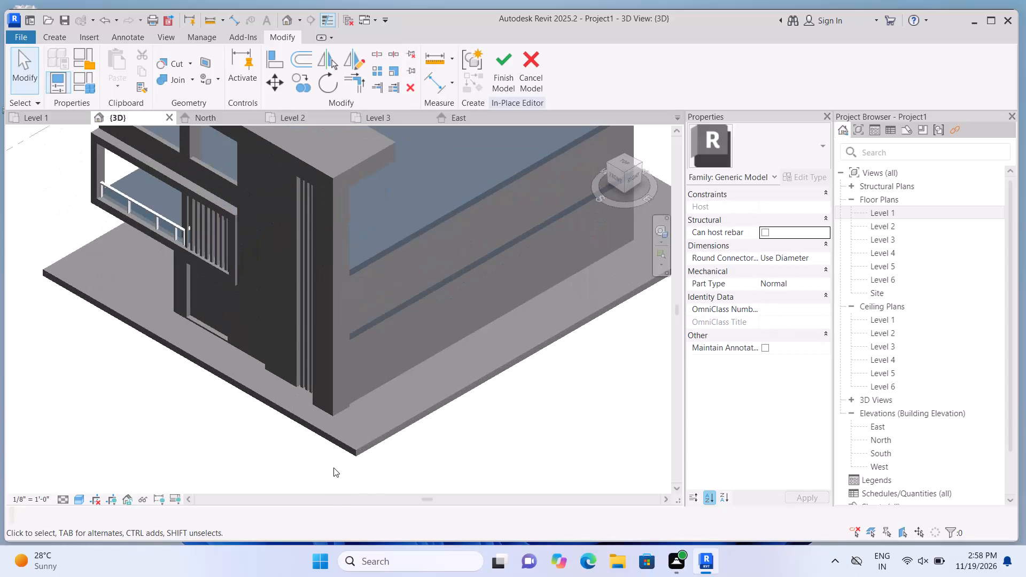
# Inspect the thickened tower panel's base near the slab edge and view the whole facade from the front.
pyautogui.scroll(-6, 333, 467)
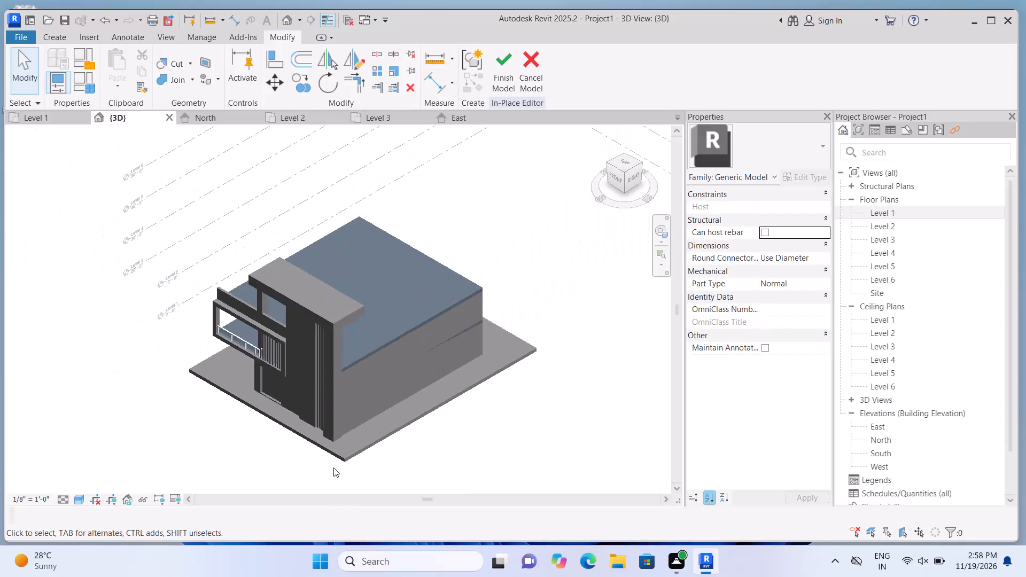
pyautogui.scroll(7, 263, 466)
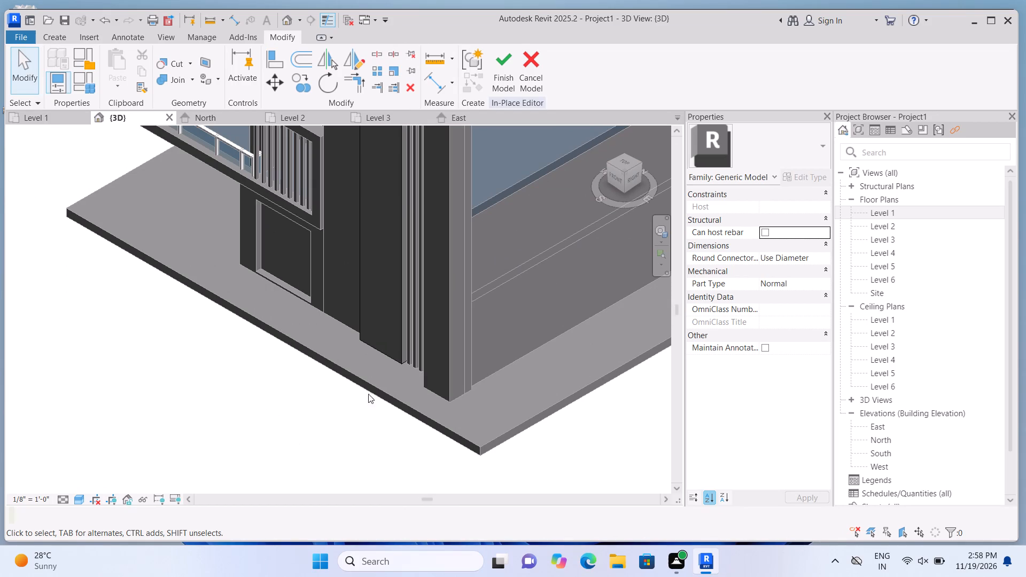
pyautogui.click(612, 175)
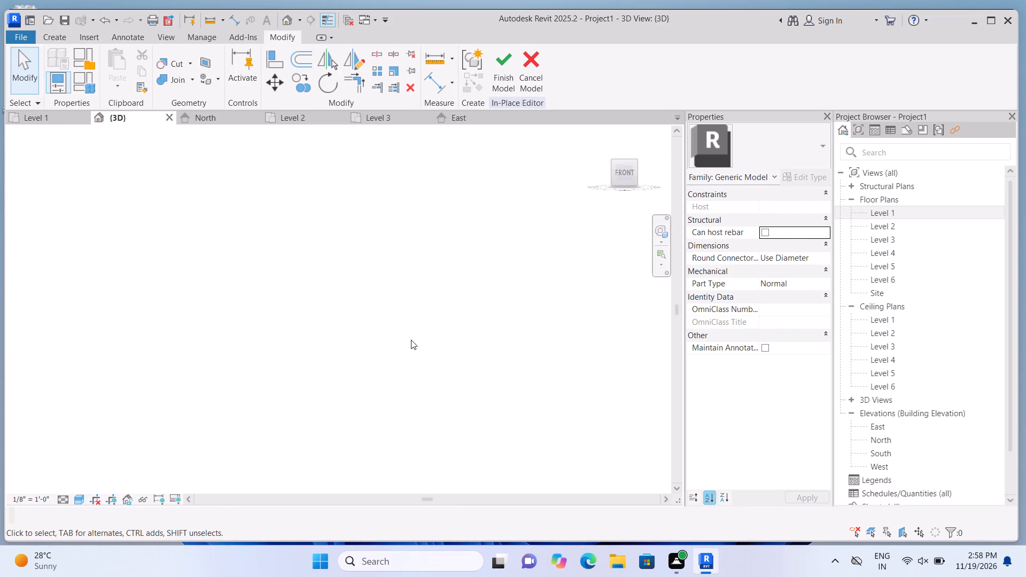
pyautogui.scroll(9, 245, 361)
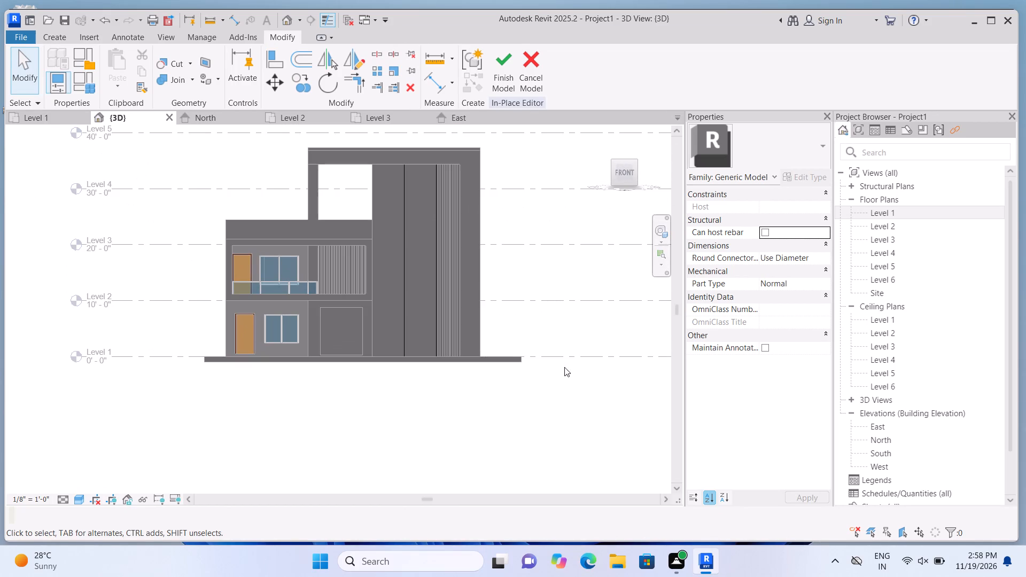
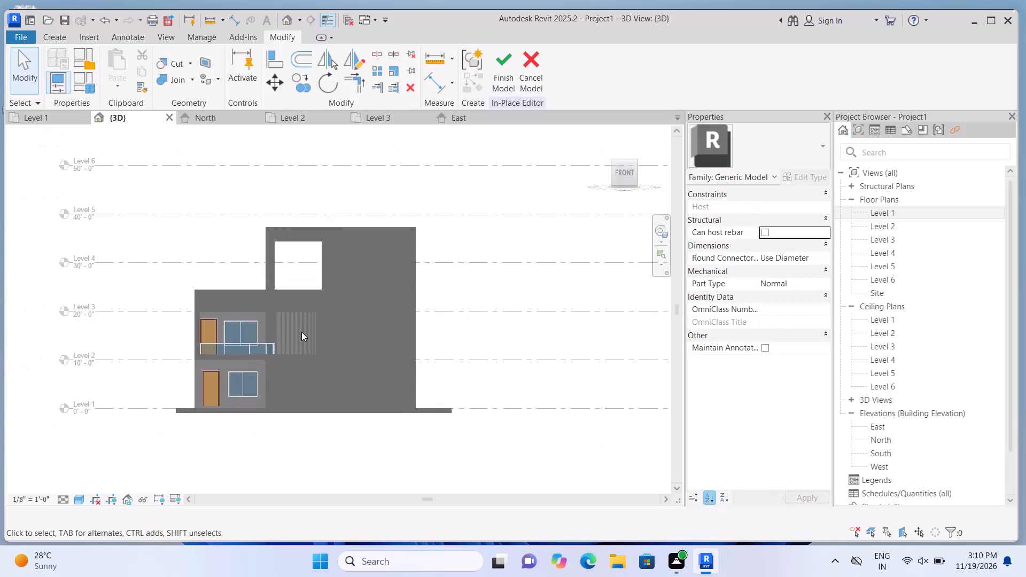
# Examine the whole front facade, including the tower panels, the vertical slats and the ground-floor panel outline.
pyautogui.scroll(-2, 301, 332)
pyautogui.scroll(2, 243, 384)
pyautogui.scroll(-1, 245, 386)
pyautogui.scroll(2, 253, 397)
pyautogui.scroll(-1, 253, 397)
pyautogui.scroll(3, 251, 395)
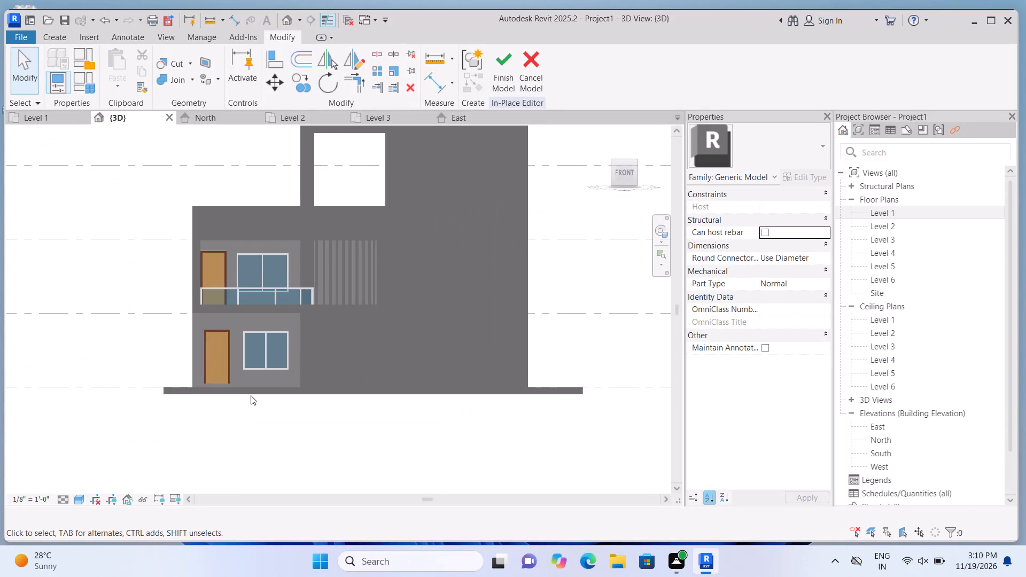
pyautogui.scroll(-3, 409, 209)
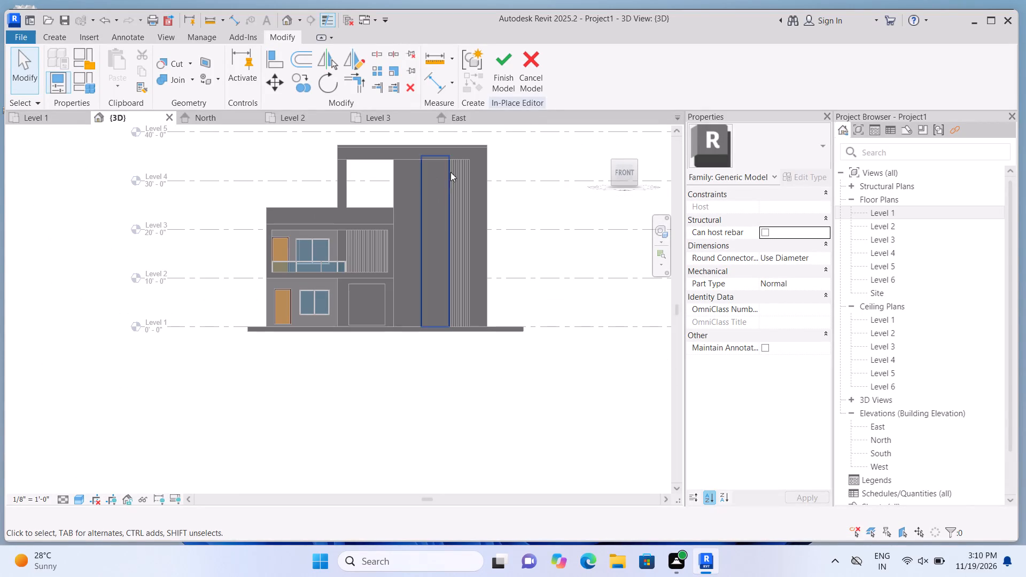
pyautogui.scroll(-7, 440, 253)
pyautogui.scroll(2, 446, 136)
pyautogui.scroll(1, 450, 214)
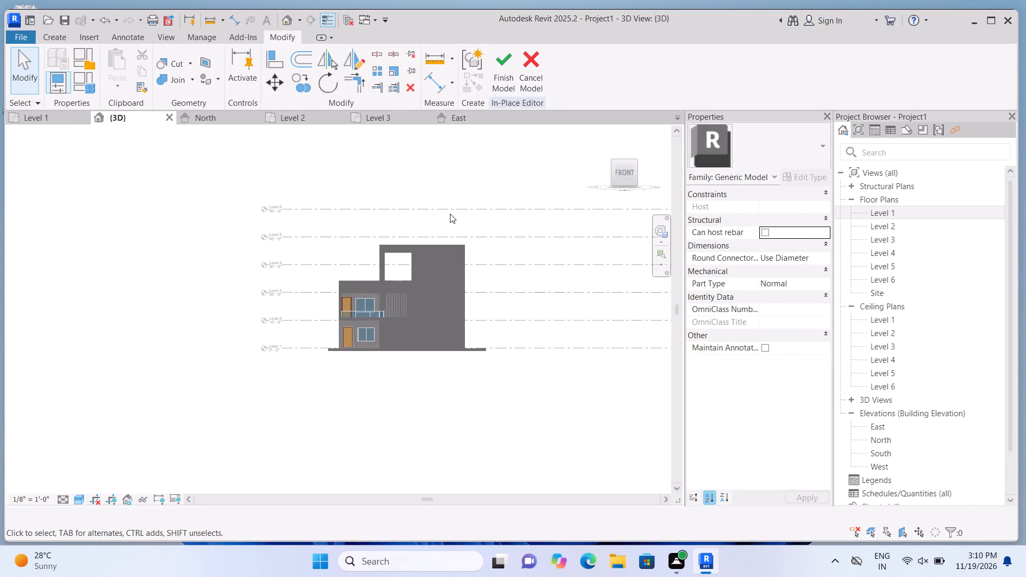
pyautogui.scroll(3, 450, 214)
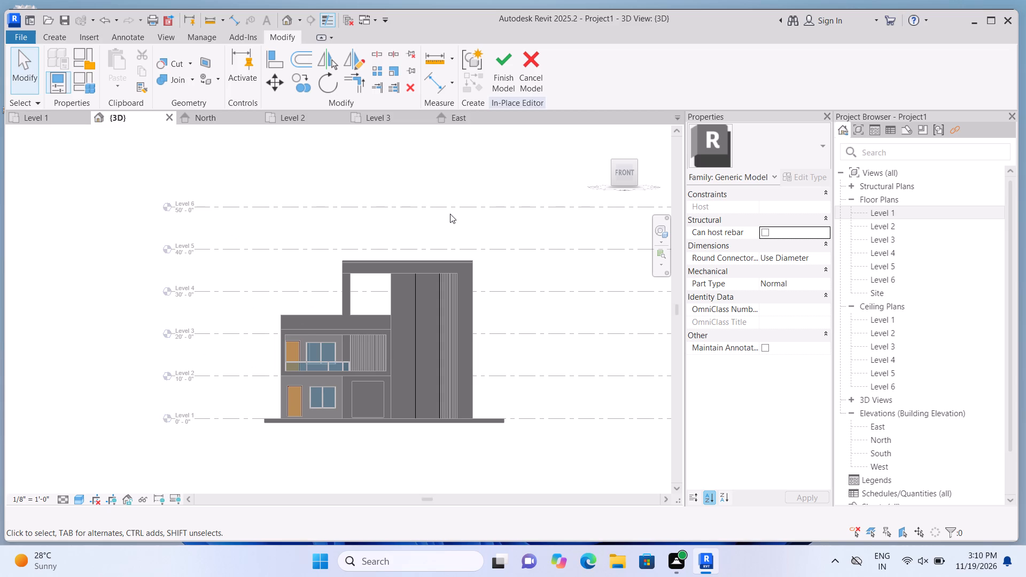
pyautogui.scroll(-1, 455, 213)
pyautogui.scroll(1, 455, 288)
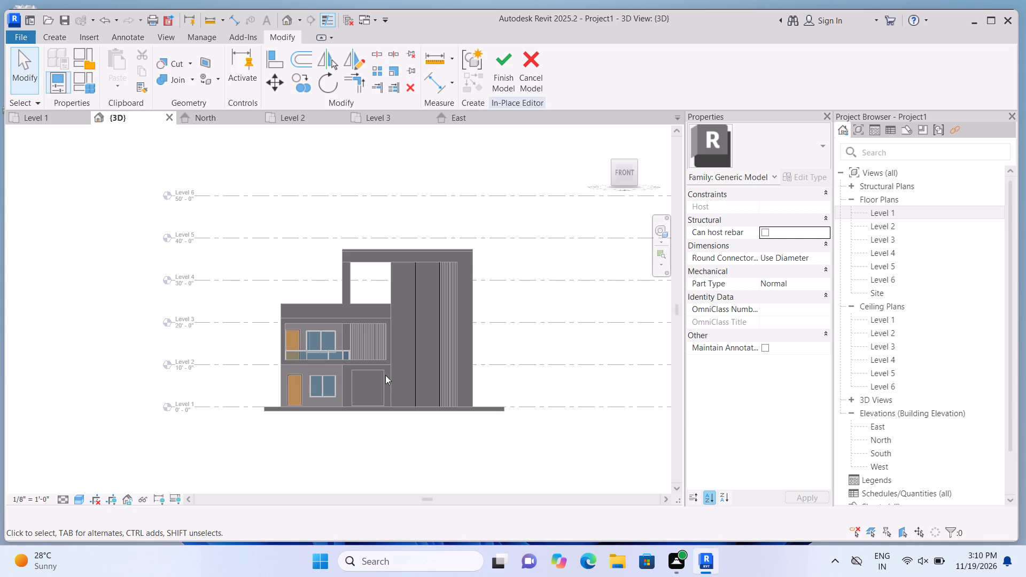
pyautogui.scroll(2, 355, 400)
pyautogui.scroll(-1, 446, 294)
pyautogui.scroll(1, 449, 240)
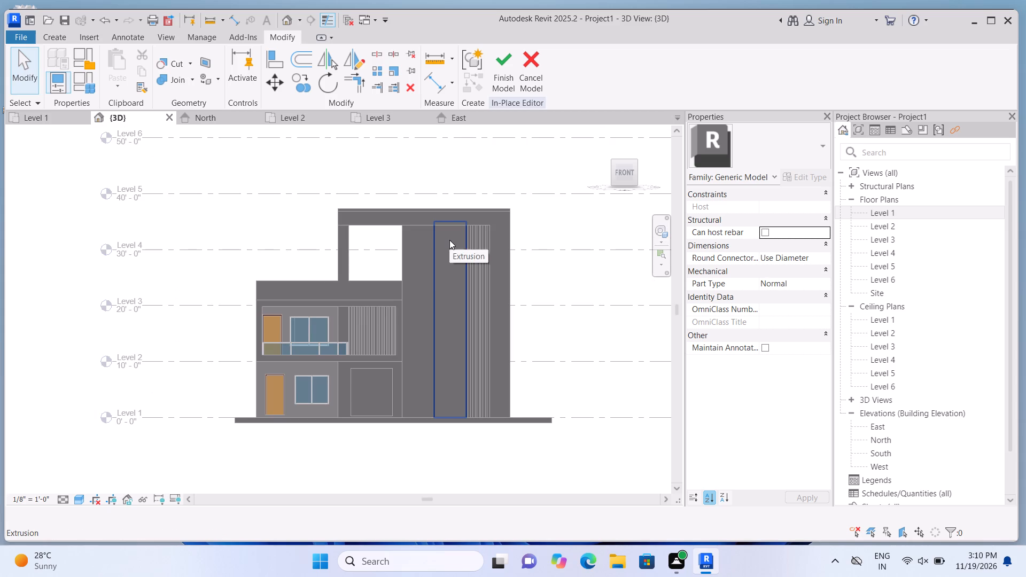
pyautogui.click(449, 240)
pyautogui.scroll(1, 450, 250)
pyautogui.scroll(-2, 510, 238)
pyautogui.click(586, 228)
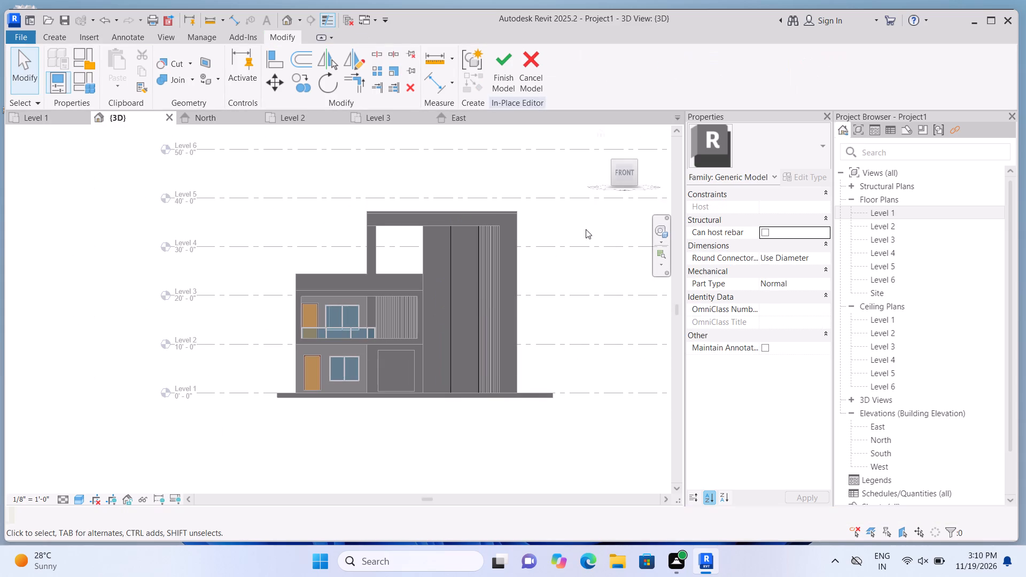
pyautogui.scroll(1, 527, 285)
pyautogui.scroll(4, 427, 373)
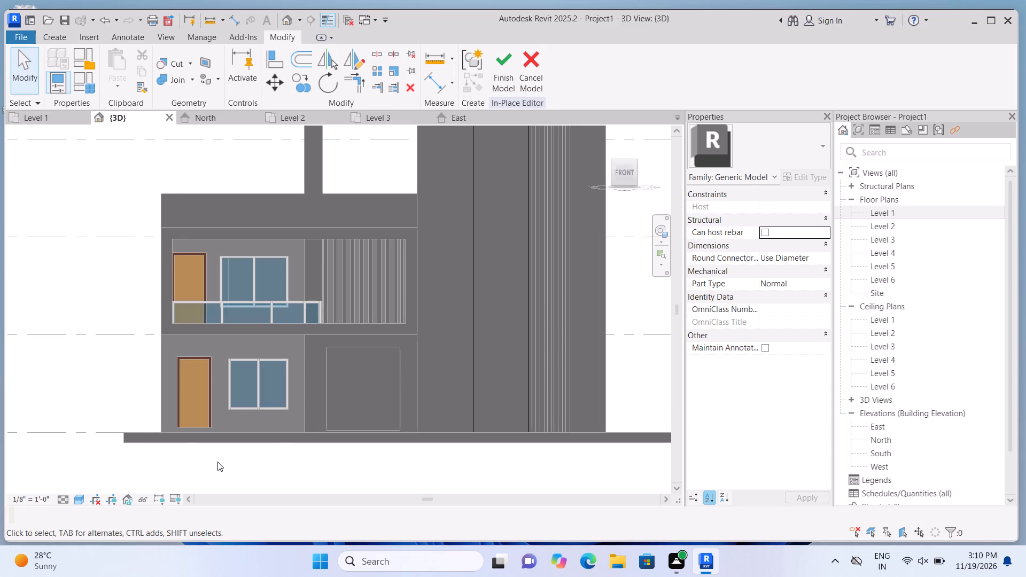
# Create a 7'-6" by 8'-6" rectangular extrusion 2" deep over the ground-floor panel outline, using that panel's face as work plane.
pyautogui.click(56, 38)
pyautogui.click(115, 70)
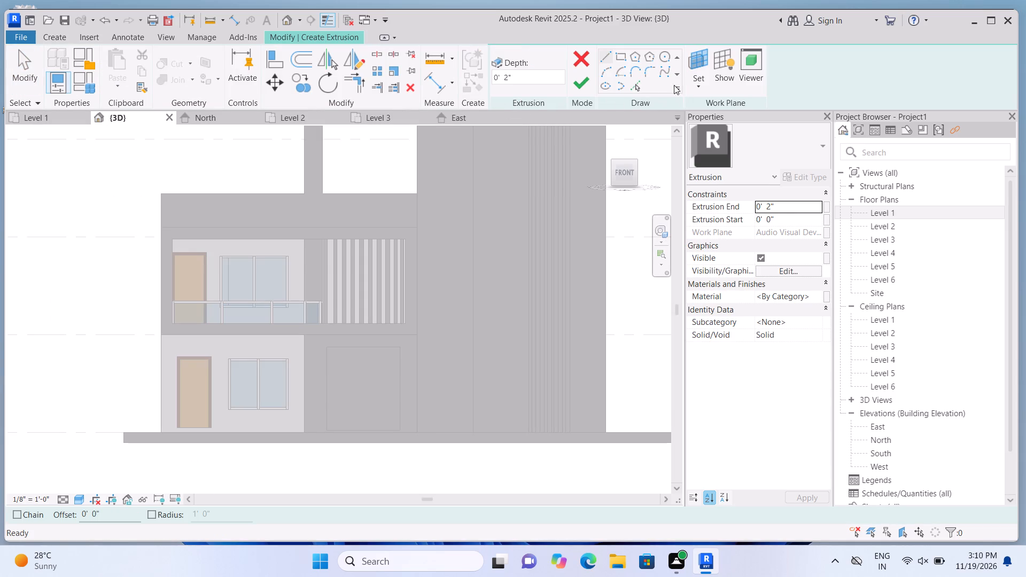
pyautogui.click(703, 85)
pyautogui.click(701, 138)
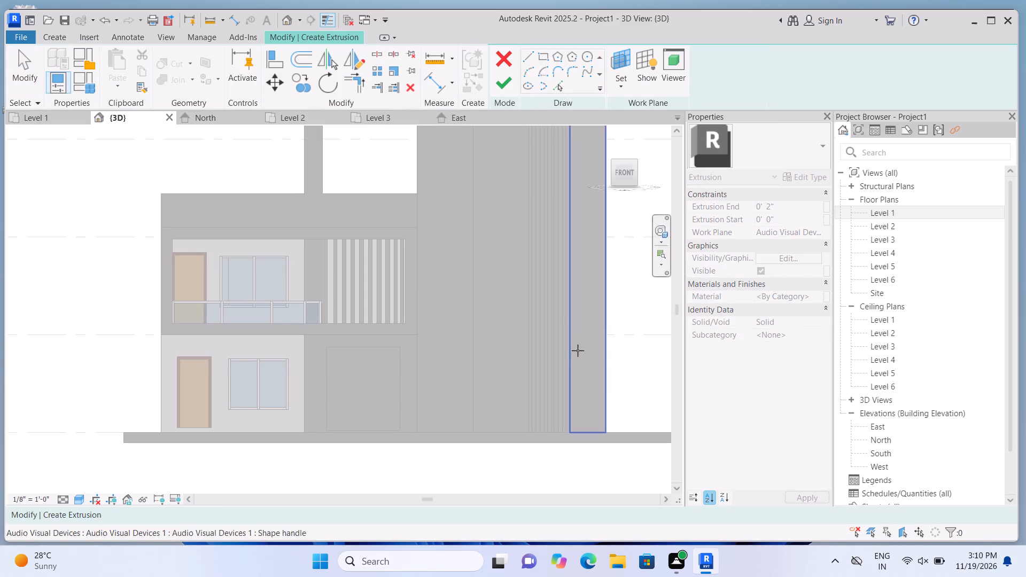
pyautogui.click(386, 364)
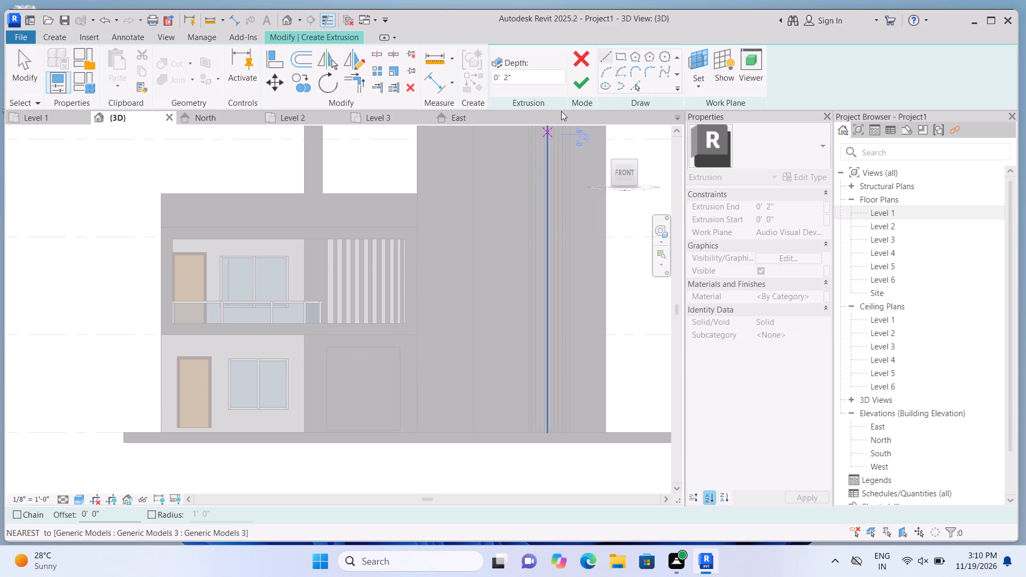
pyautogui.click(624, 60)
pyautogui.scroll(1, 365, 418)
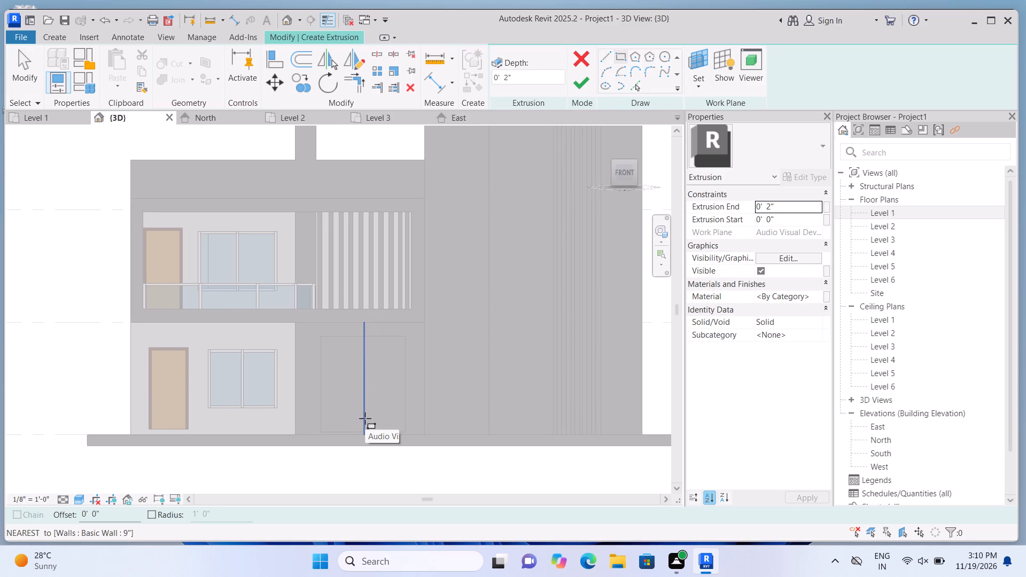
pyautogui.click(326, 333)
pyautogui.scroll(3, 398, 417)
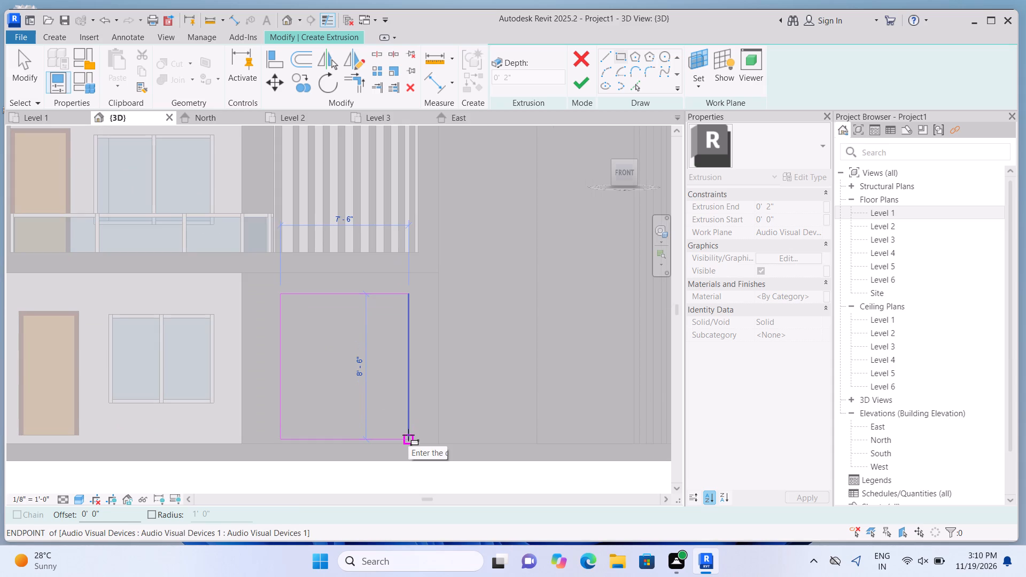
pyautogui.click(408, 435)
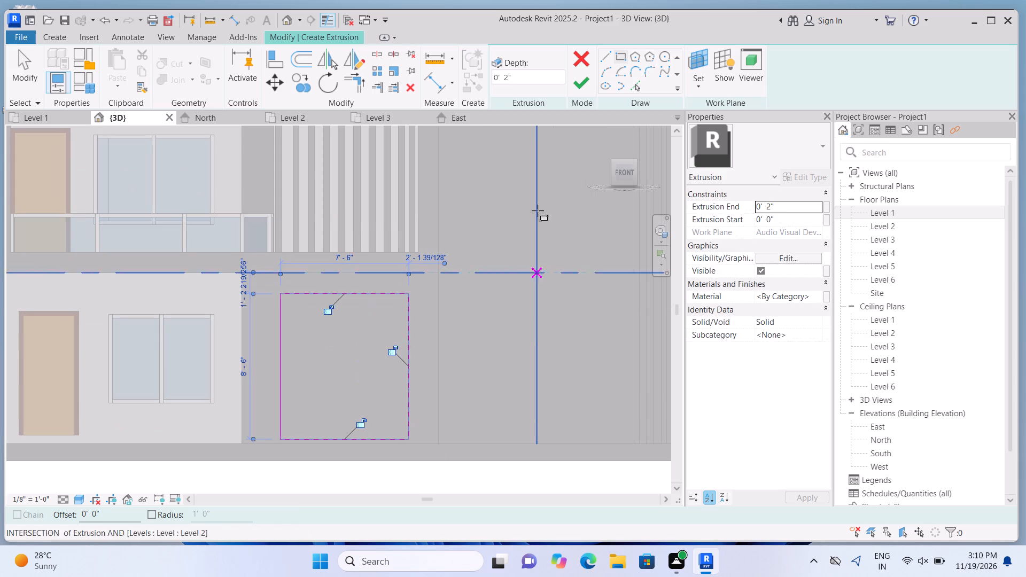
pyautogui.click(574, 80)
pyautogui.scroll(-1, 533, 324)
pyautogui.click(515, 459)
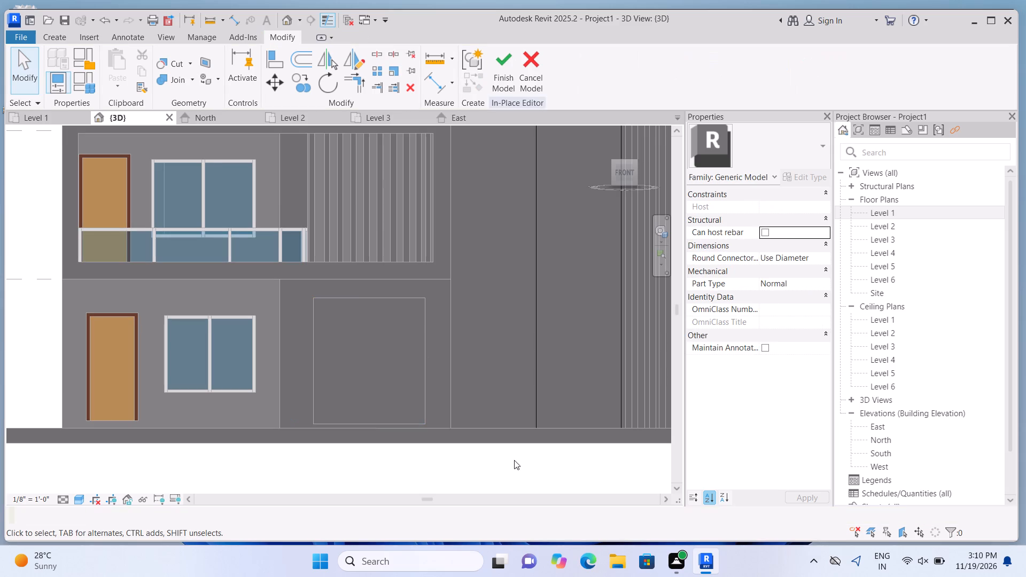
pyautogui.click(359, 380)
pyautogui.click(391, 448)
# Start a void extrusion on the new ground-floor panel's face and sketch a full-height strip about 5" wide near its window-side edge.
pyautogui.click(67, 38)
pyautogui.click(280, 81)
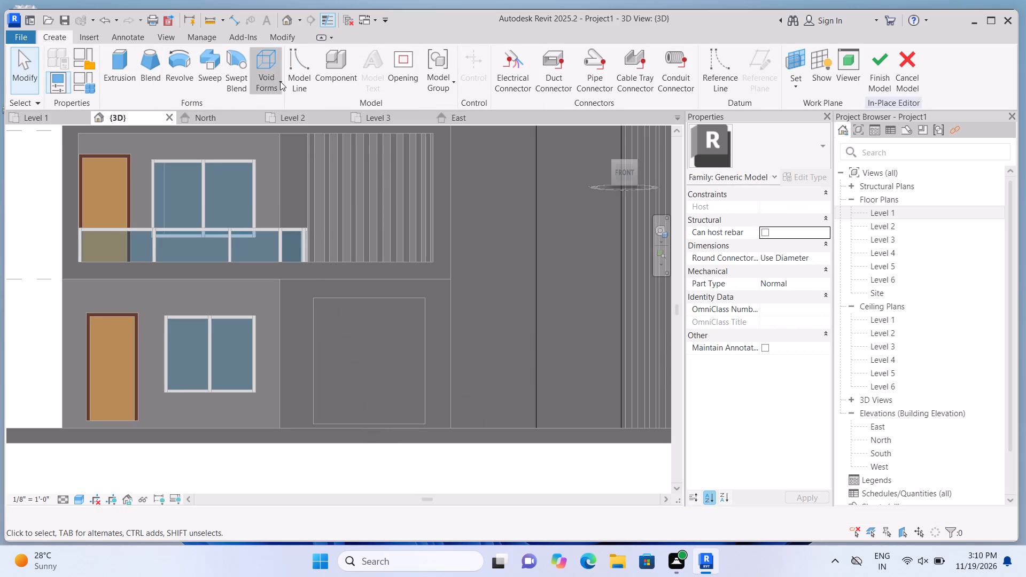
pyautogui.click(283, 104)
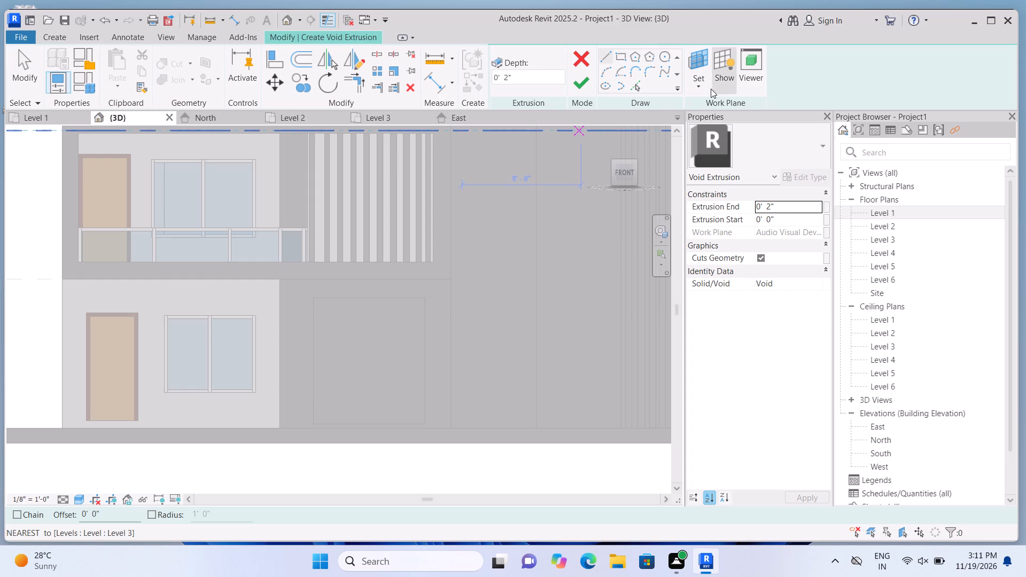
pyautogui.click(706, 88)
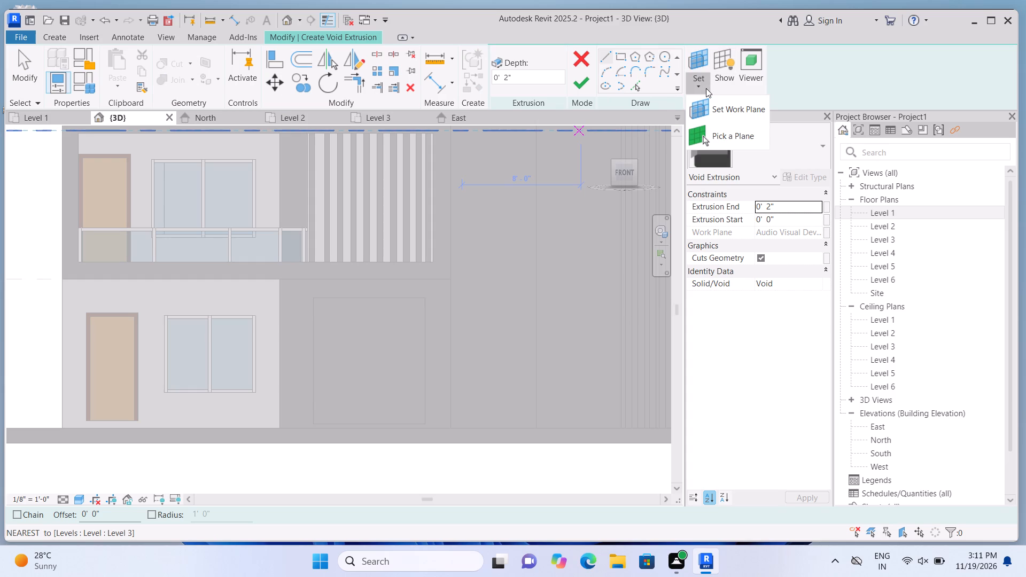
pyautogui.click(721, 123)
pyautogui.click(391, 337)
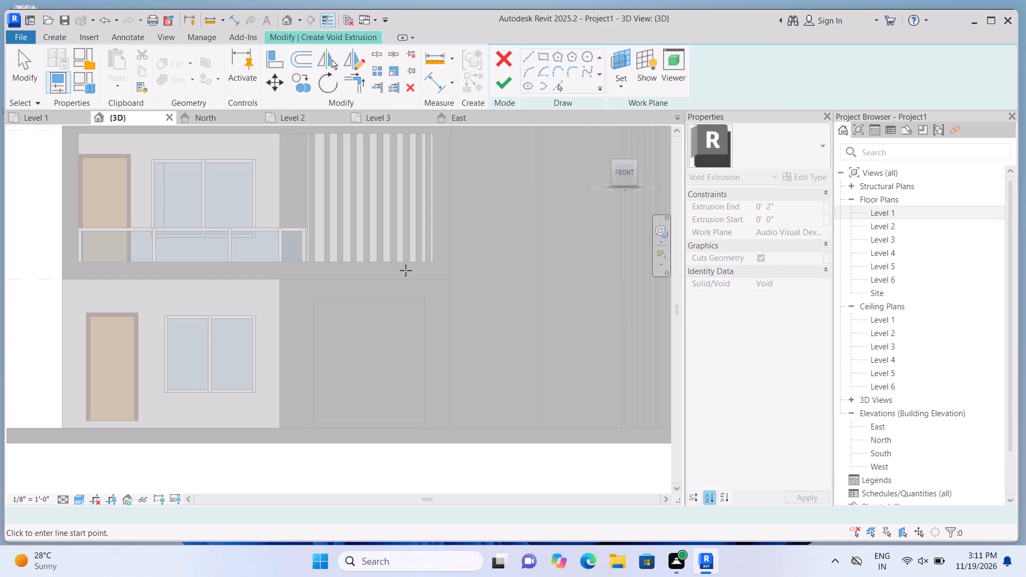
pyautogui.click(617, 55)
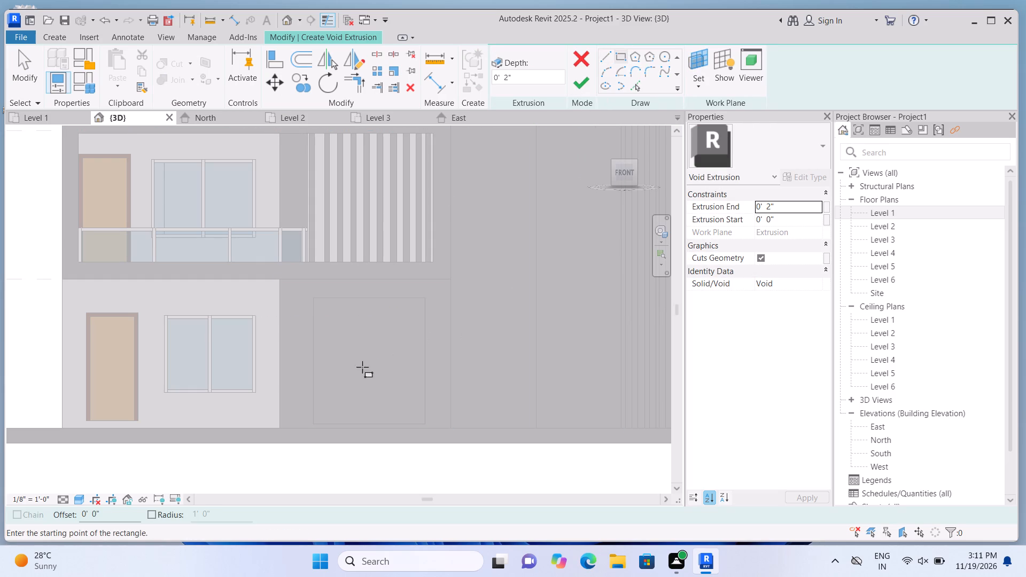
pyautogui.scroll(5, 363, 313)
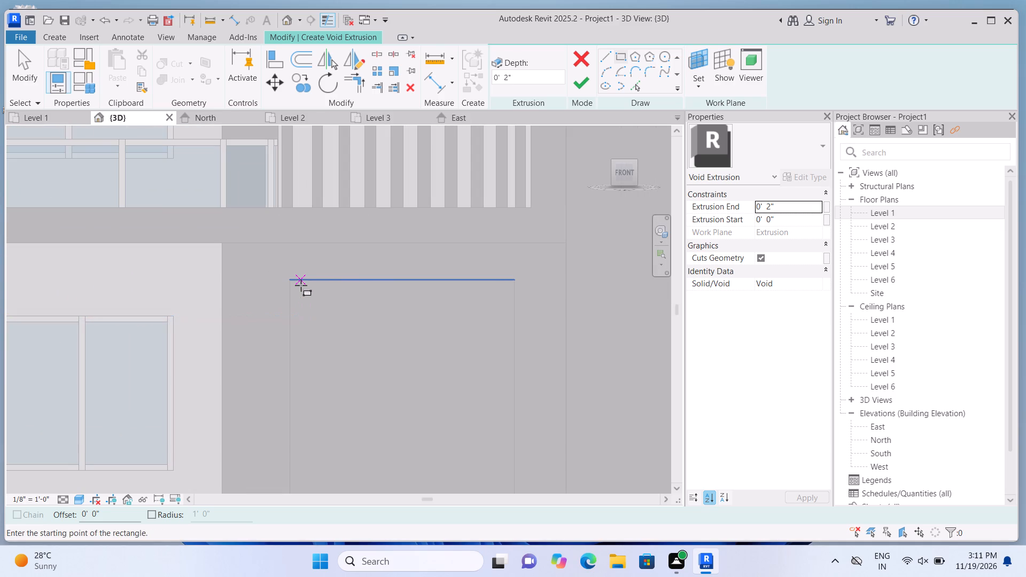
pyautogui.click(301, 285)
pyautogui.scroll(-5, 334, 375)
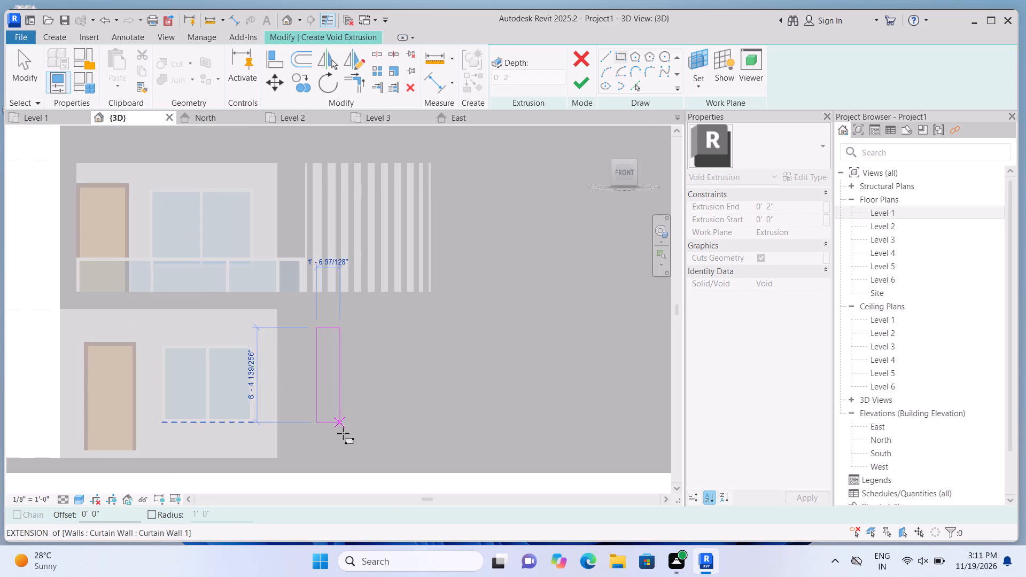
pyautogui.scroll(3, 344, 446)
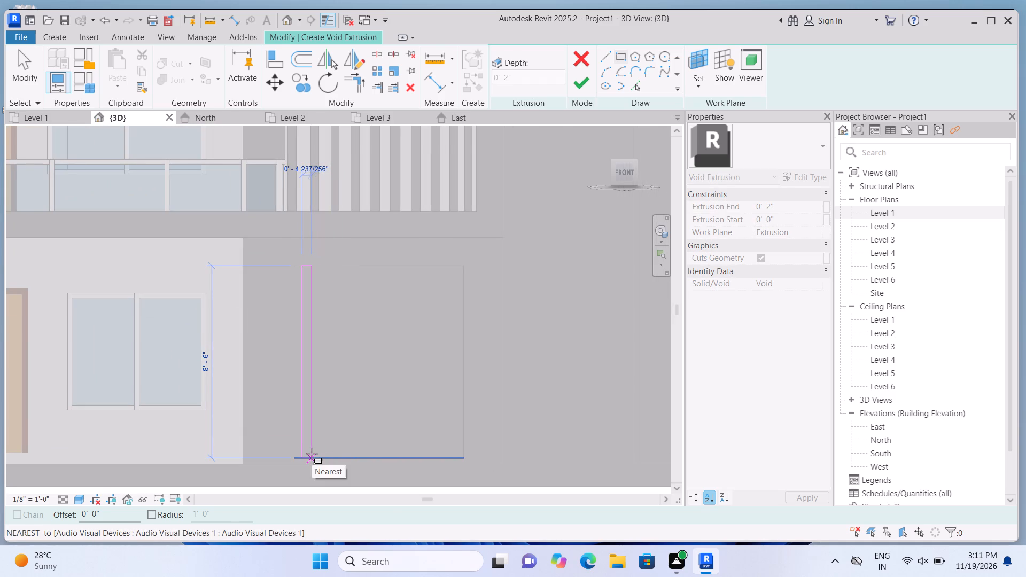
pyautogui.click(312, 454)
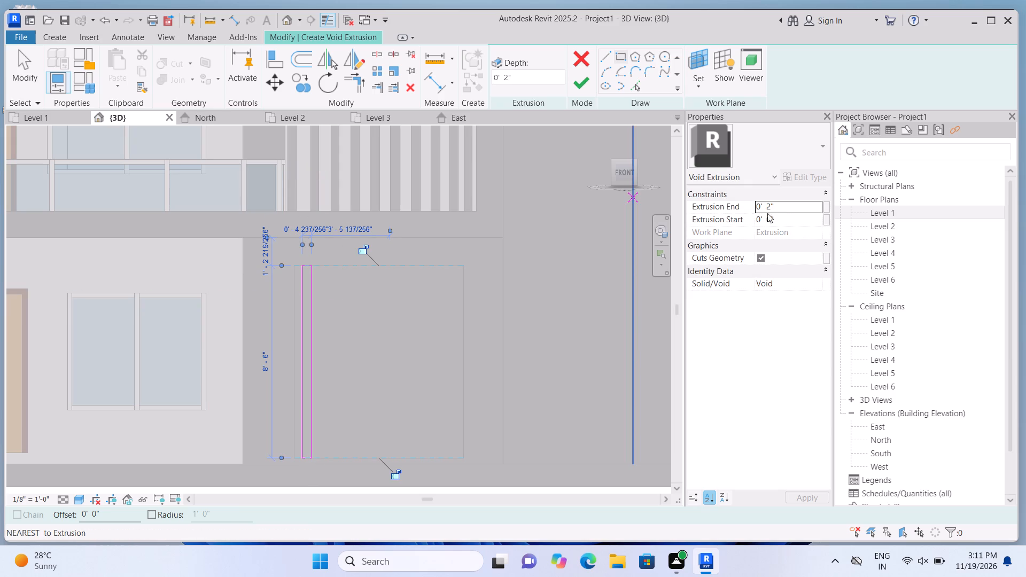
# Set the strip void's extrusion end to 1" and finish the void extrusion.
pyautogui.click(783, 205)
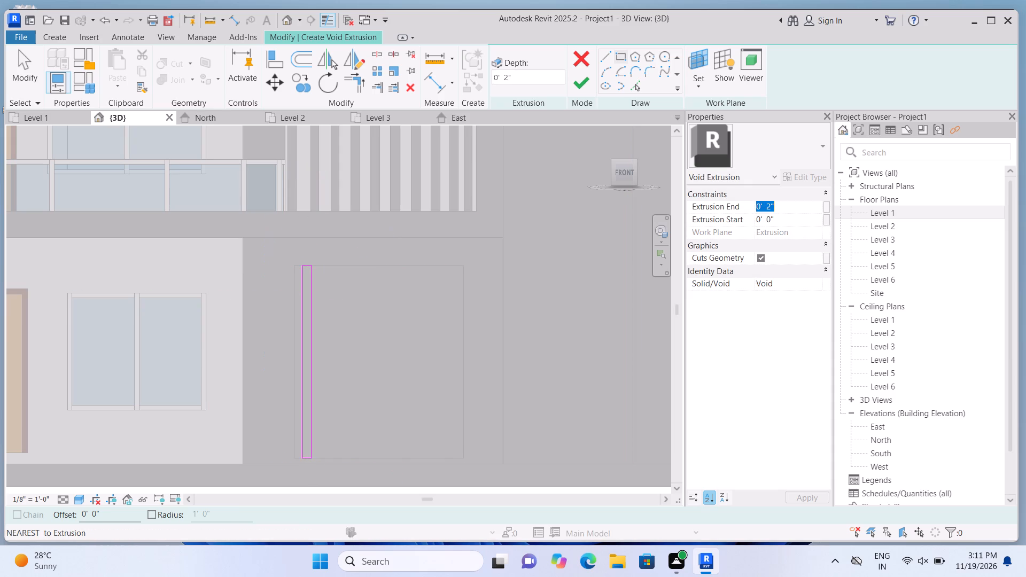
pyautogui.press('BackSpace')
pyautogui.press('BackSpace')
pyautogui.press('BackSpace')
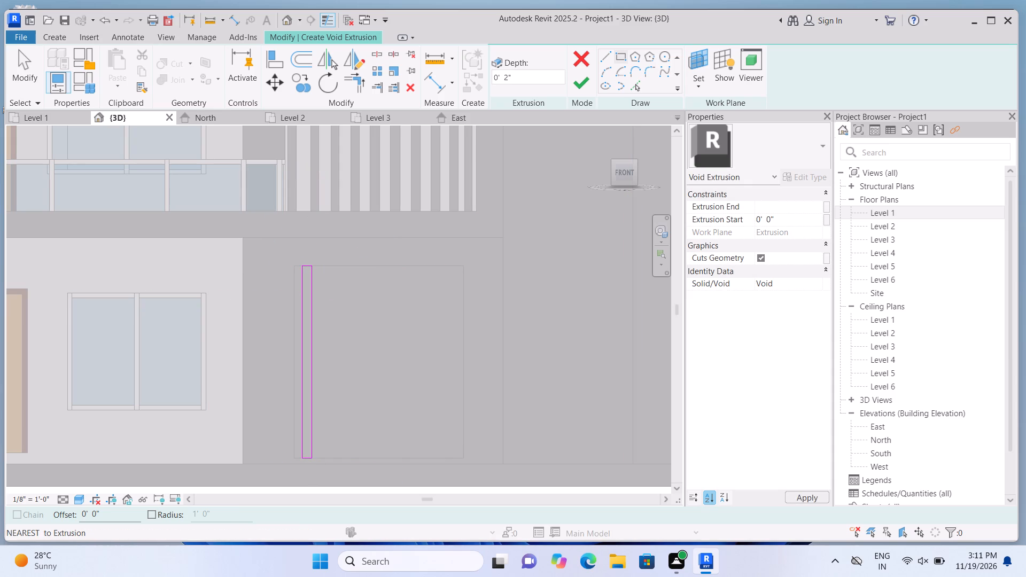
pyautogui.press('1')
pyautogui.press('Up')
pyautogui.press('pagedown')
pyautogui.press('BackSpace')
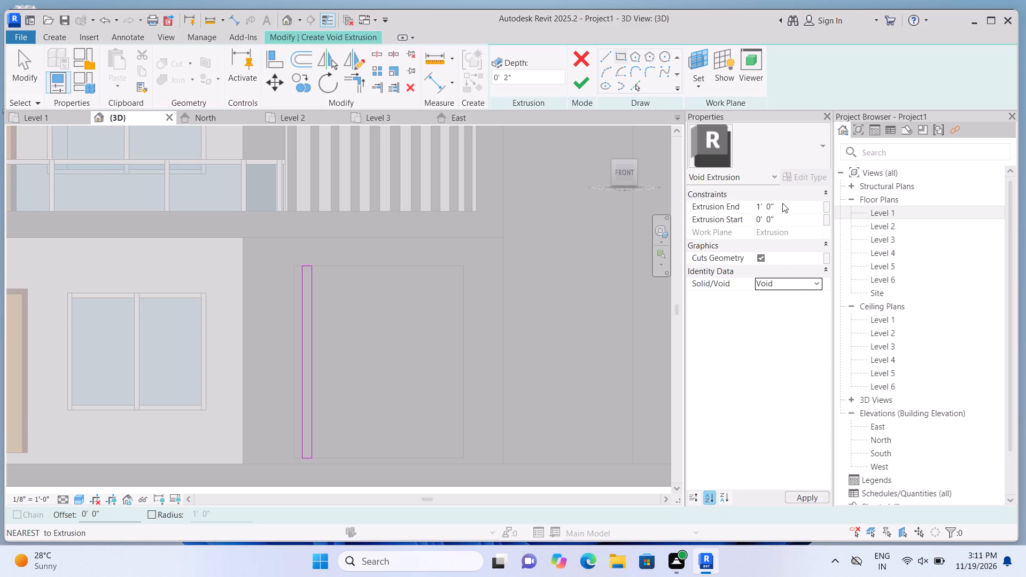
pyautogui.click(782, 203)
pyautogui.press('BackSpace')
pyautogui.write('1"')
pyautogui.press('Return')
pyautogui.click(578, 85)
pyautogui.scroll(-2, 504, 221)
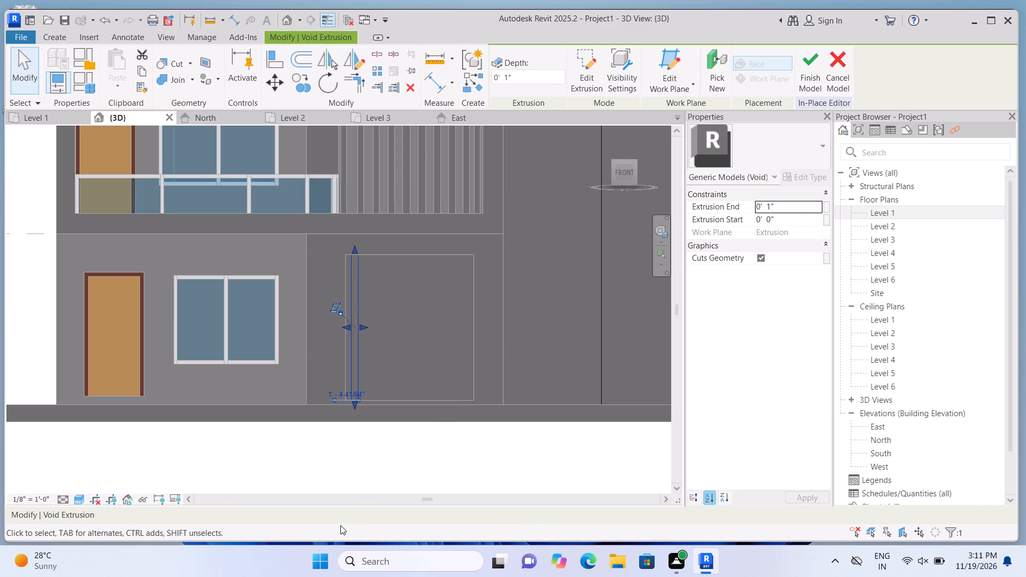
# Start a new void extrusion on the ground-floor panel's face and sketch a full-height strip about 5" wide just beyond the existing groove.
pyautogui.click(347, 513)
pyautogui.click(377, 464)
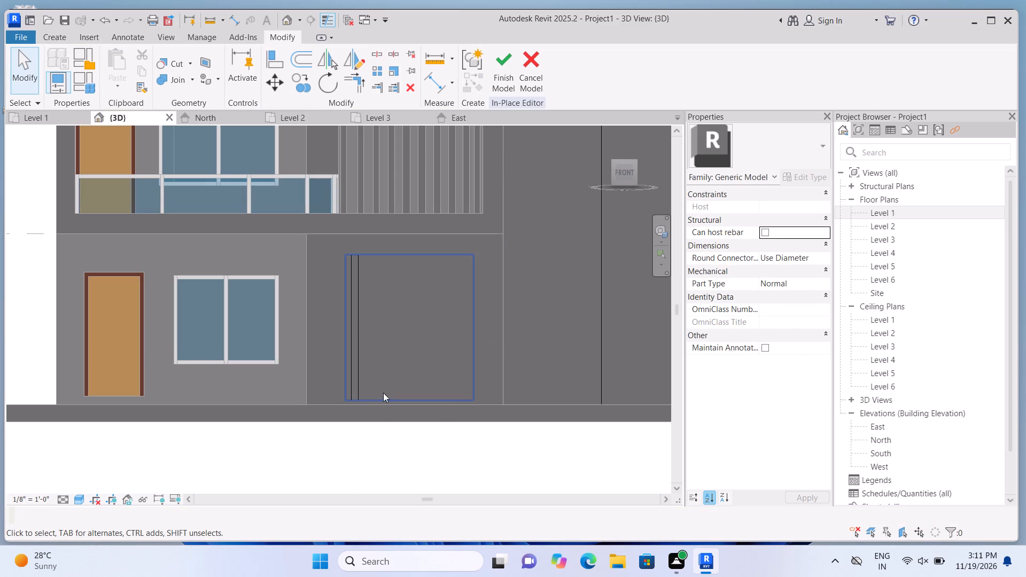
pyautogui.scroll(1, 382, 384)
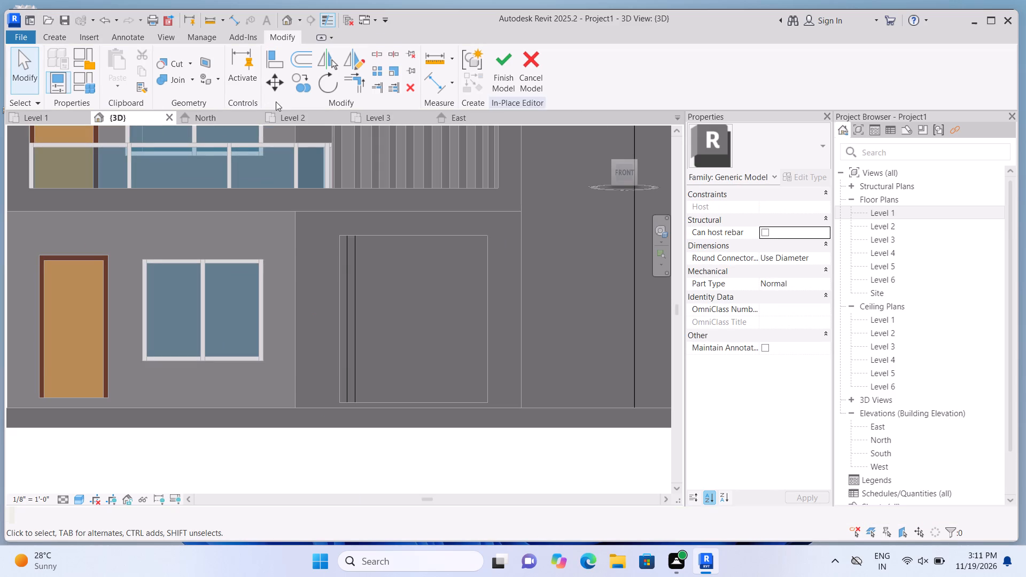
pyautogui.click(59, 33)
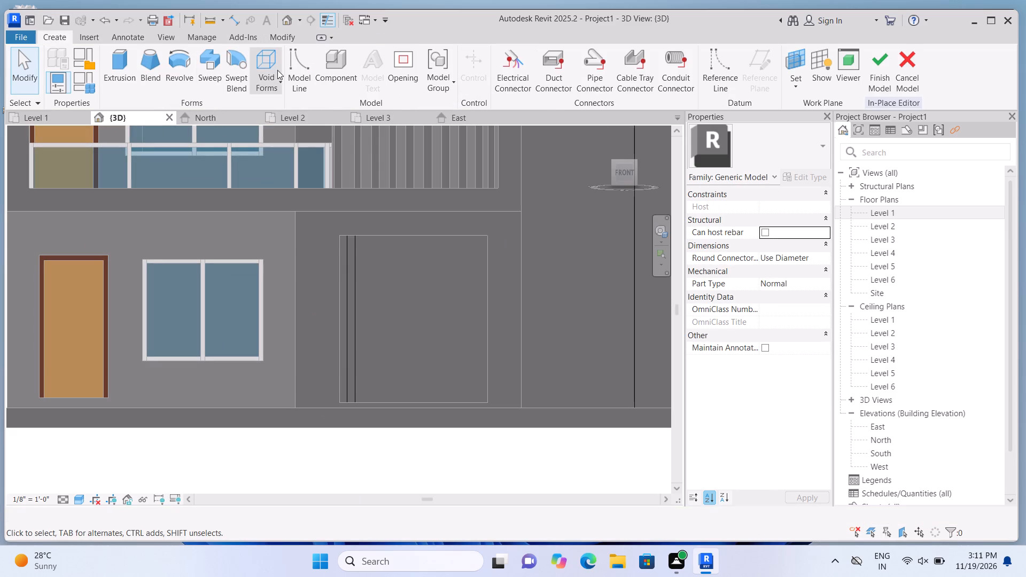
pyautogui.click(278, 84)
pyautogui.click(286, 111)
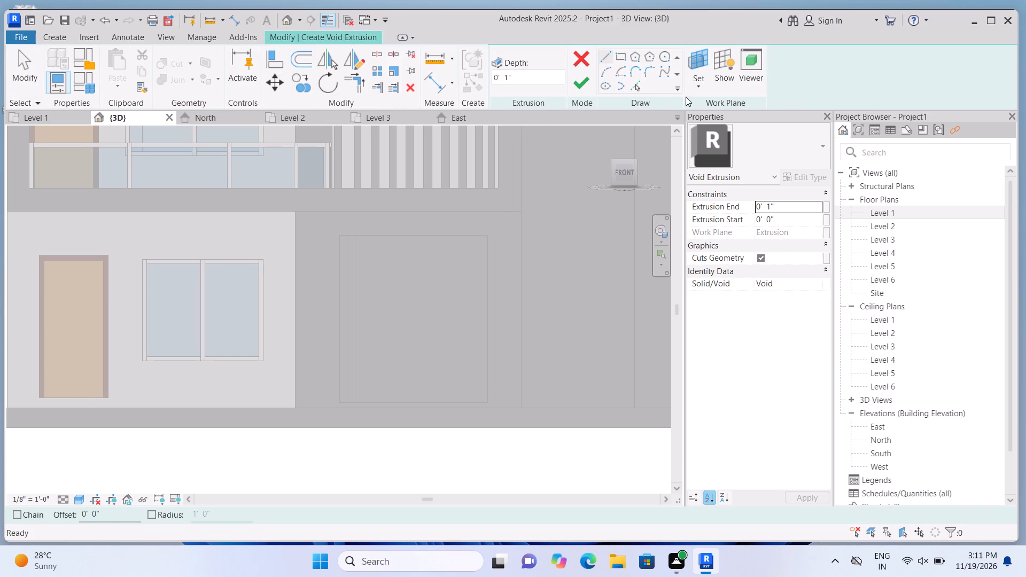
pyautogui.click(701, 87)
pyautogui.click(728, 127)
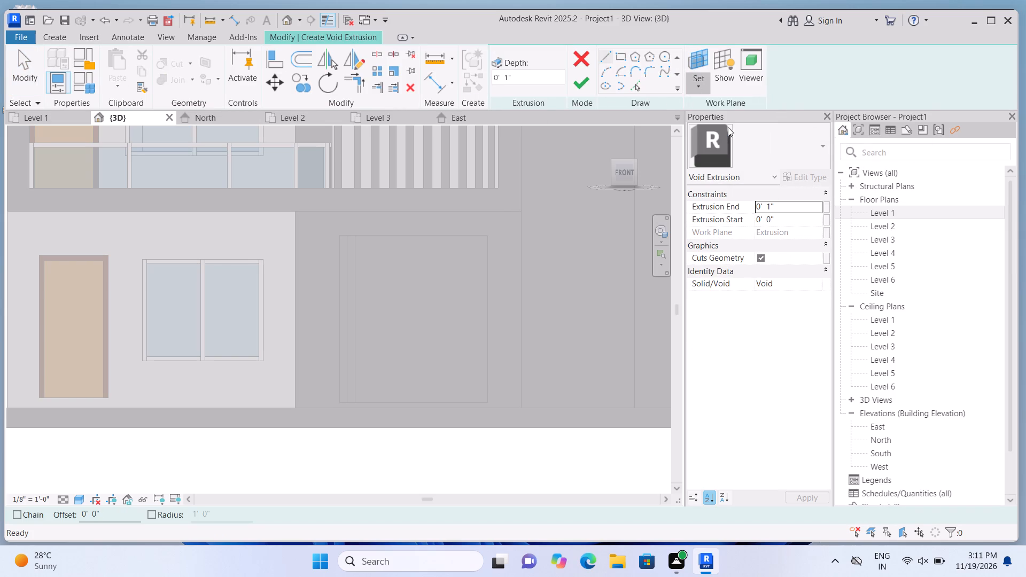
pyautogui.click(457, 277)
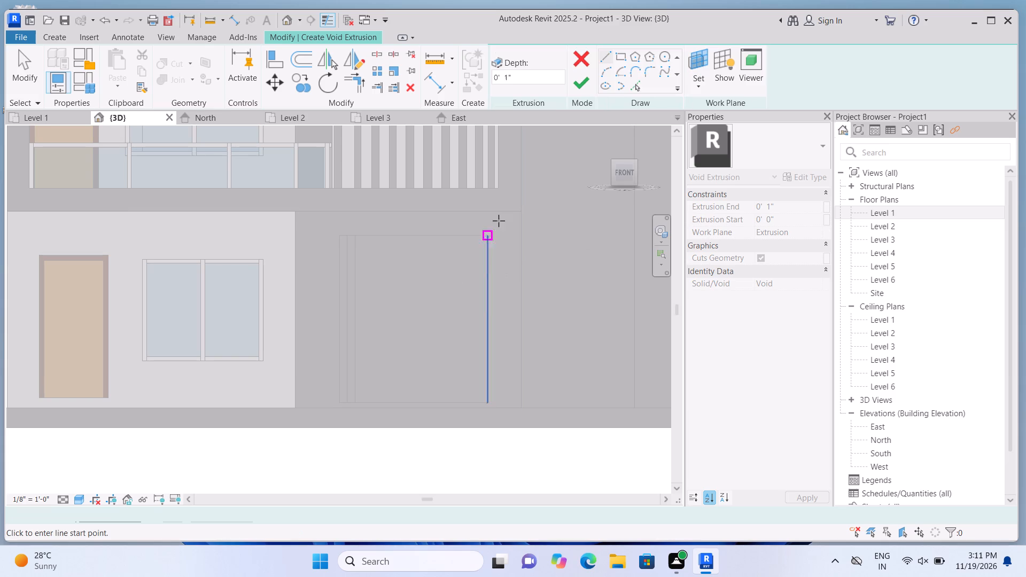
pyautogui.click(625, 57)
pyautogui.scroll(2, 362, 264)
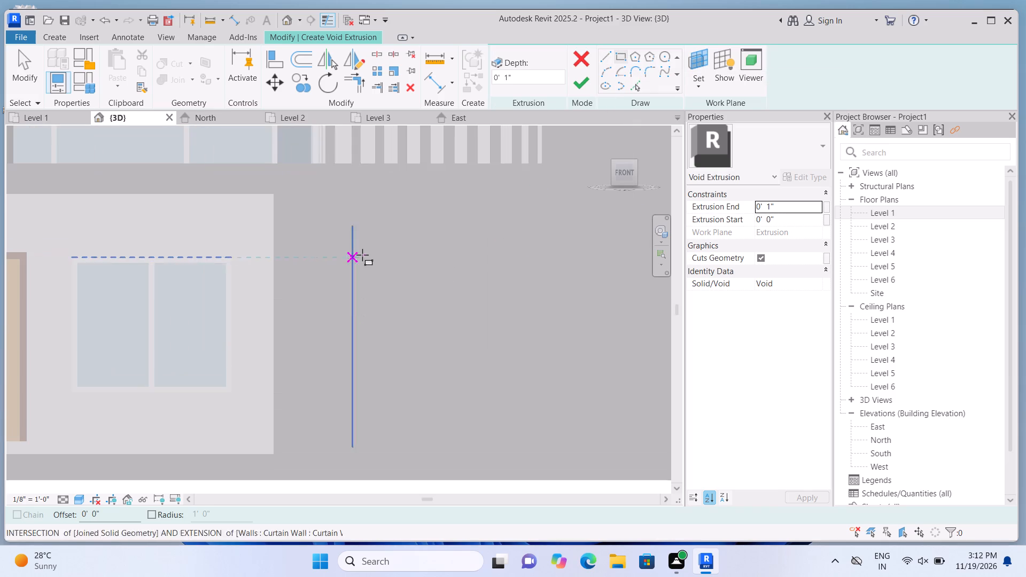
pyautogui.click(360, 226)
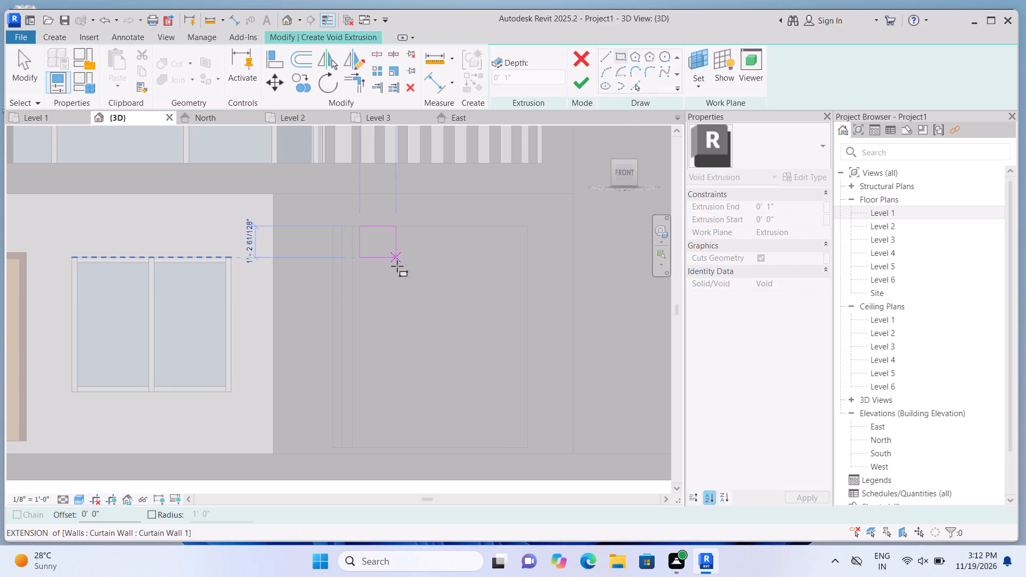
pyautogui.click(370, 442)
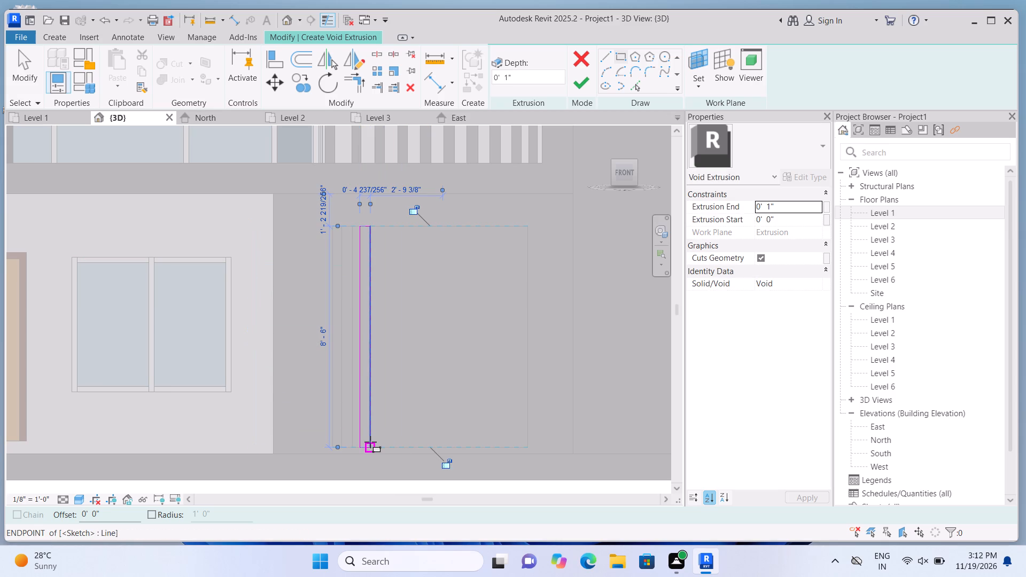
pyautogui.press('Escape')
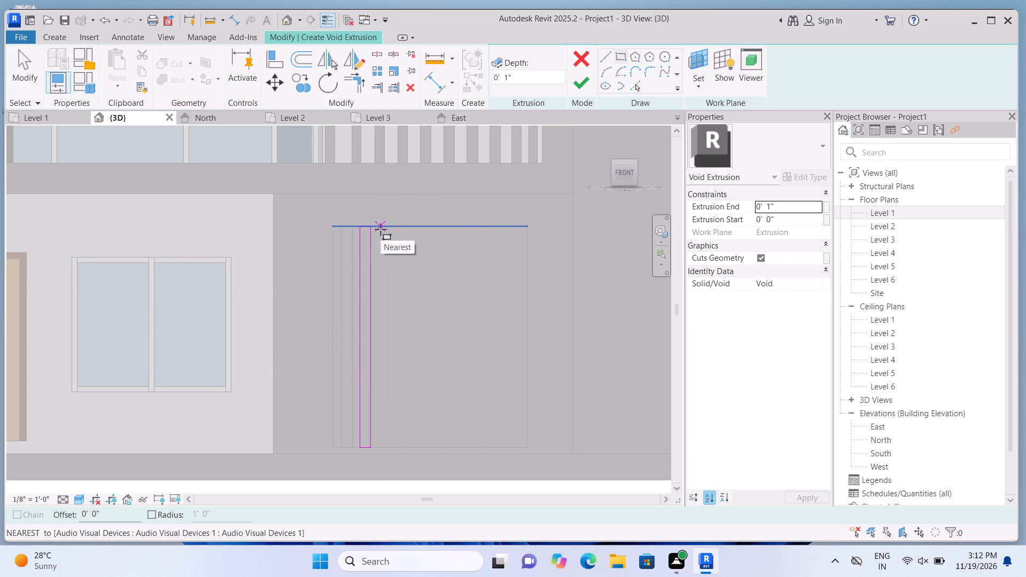
# Sketch four more full-height 8'-6" strips, each about 4" to 5" wide, spaced side by side towards the panel's middle.
pyautogui.click(378, 228)
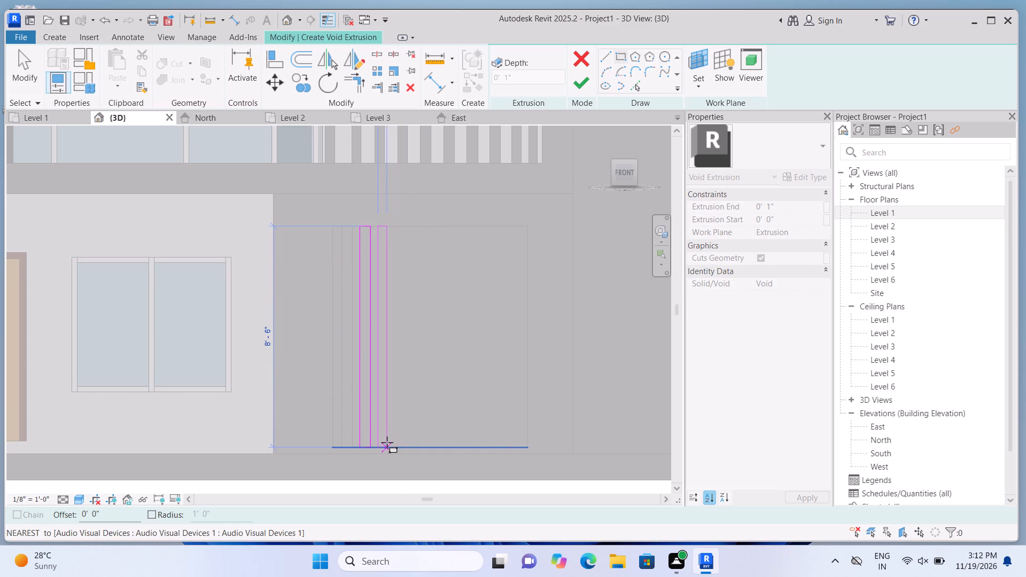
pyautogui.click(388, 444)
pyautogui.click(395, 231)
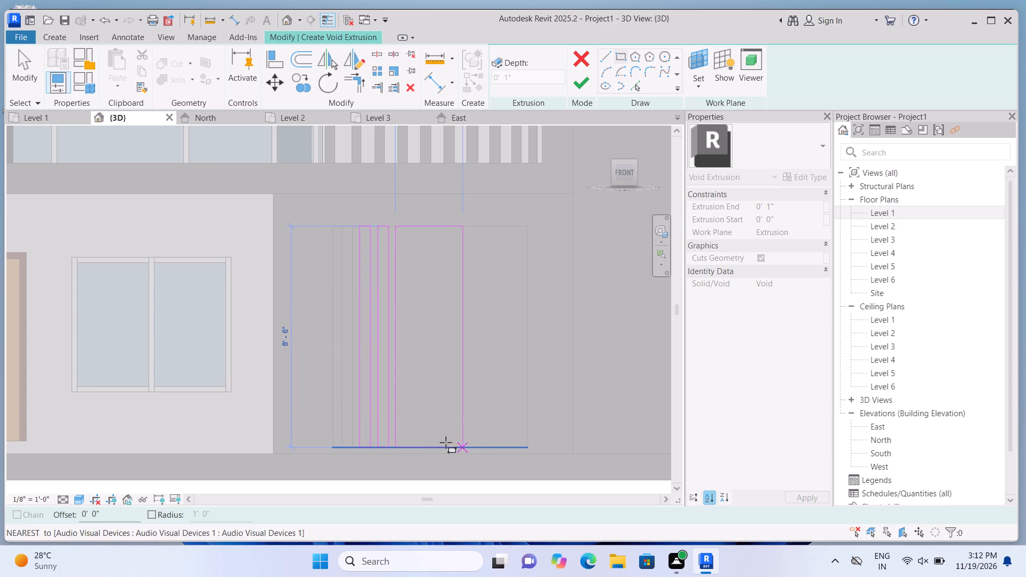
pyautogui.click(403, 446)
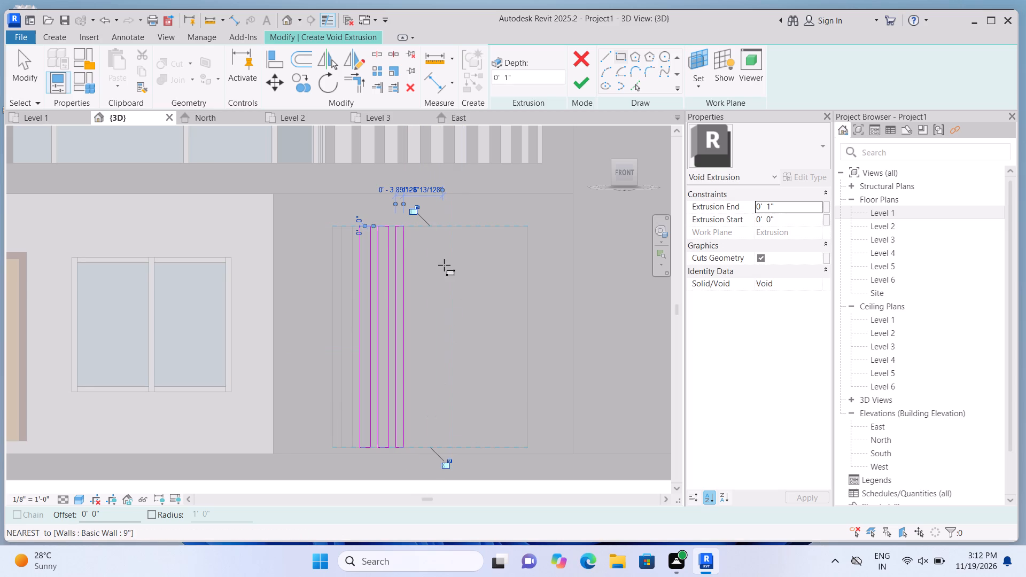
pyautogui.click(410, 230)
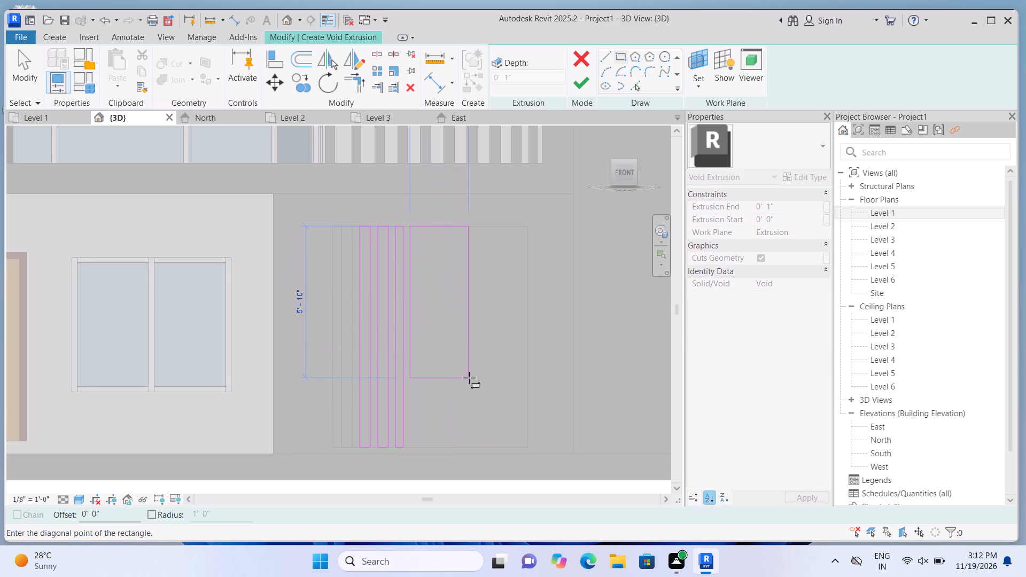
pyautogui.click(419, 446)
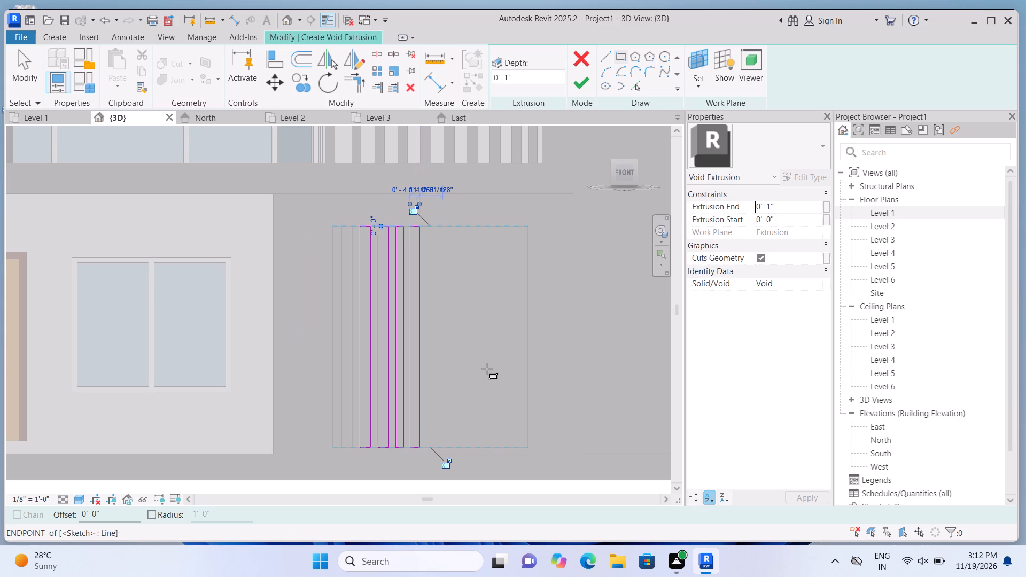
pyautogui.press('Escape')
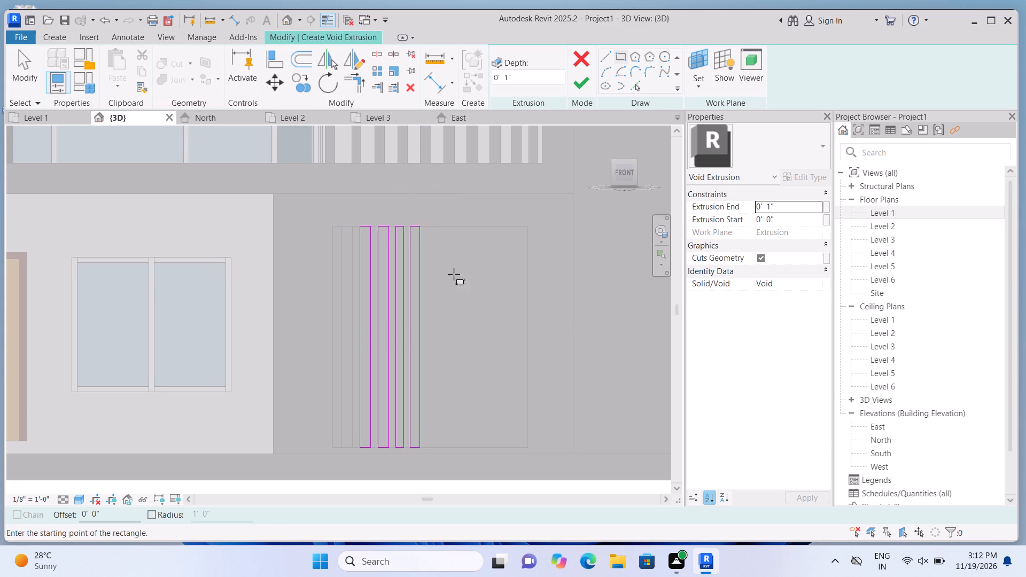
pyautogui.click(426, 227)
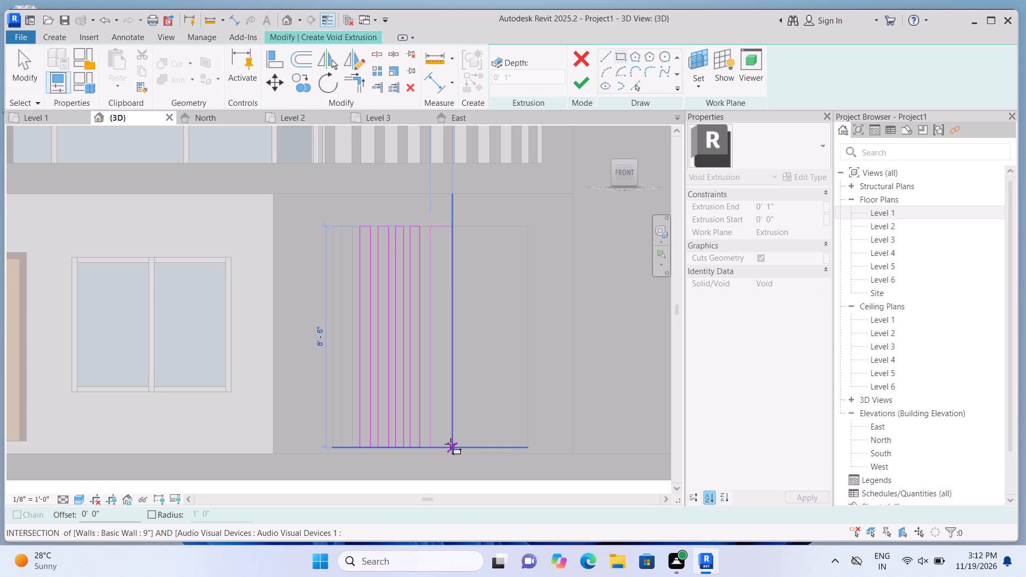
pyautogui.click(442, 443)
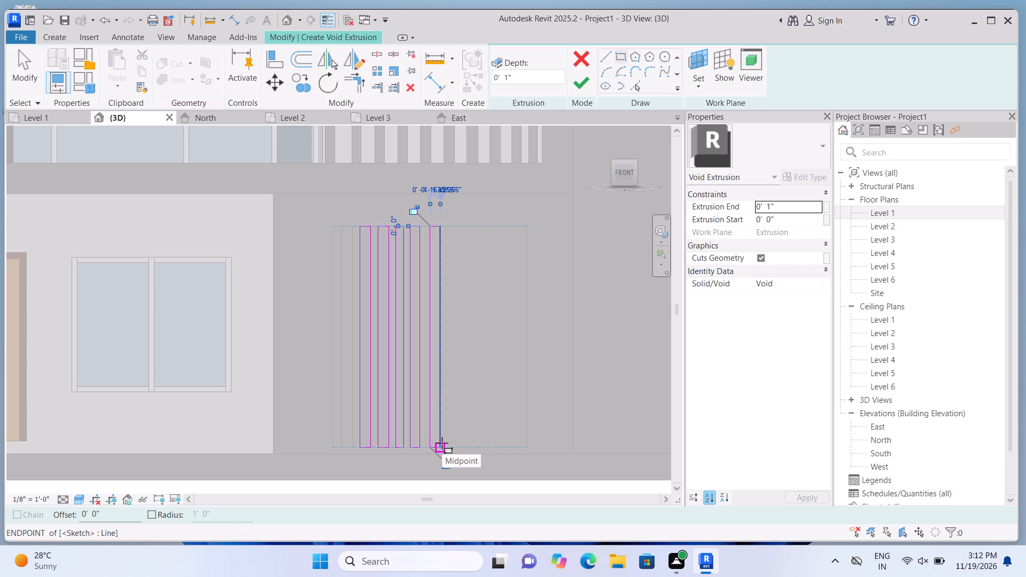
pyautogui.press('Escape')
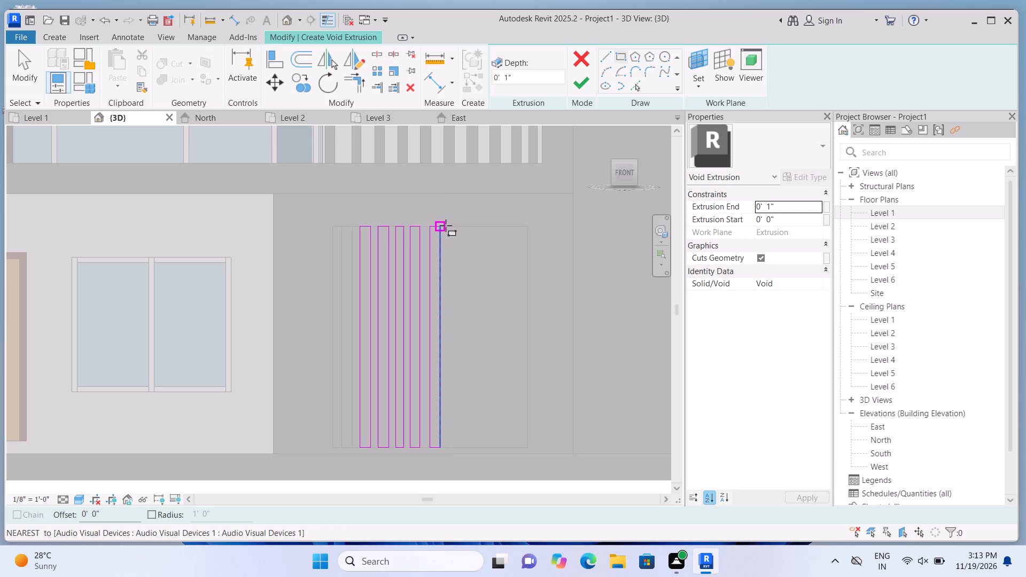
# Sketch a narrower full-height strip about 3" wide just past the panel's middle, beside the last strip.
pyautogui.scroll(3, 453, 241)
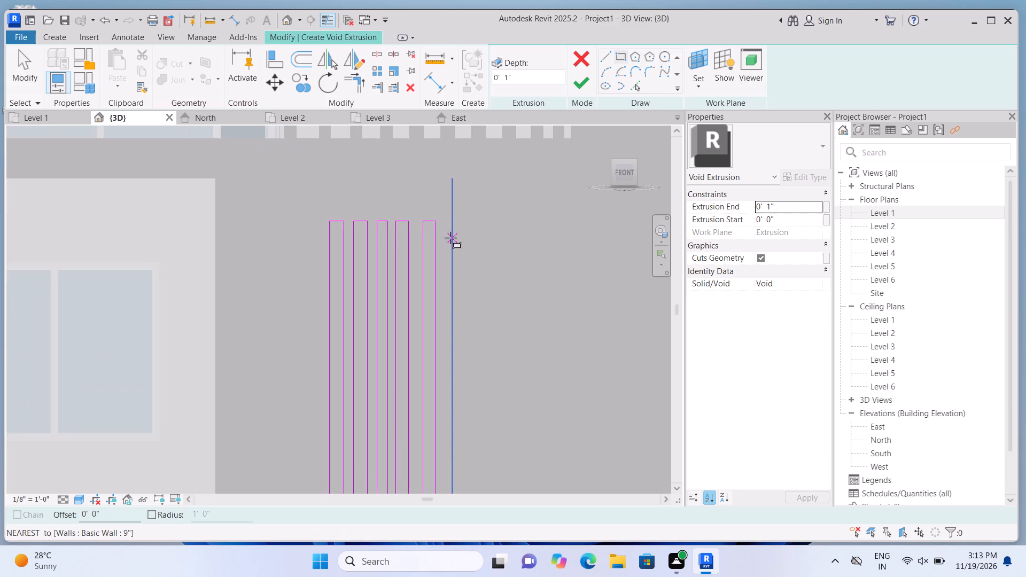
pyautogui.scroll(1, 450, 238)
pyautogui.click(441, 216)
pyautogui.scroll(-4, 480, 297)
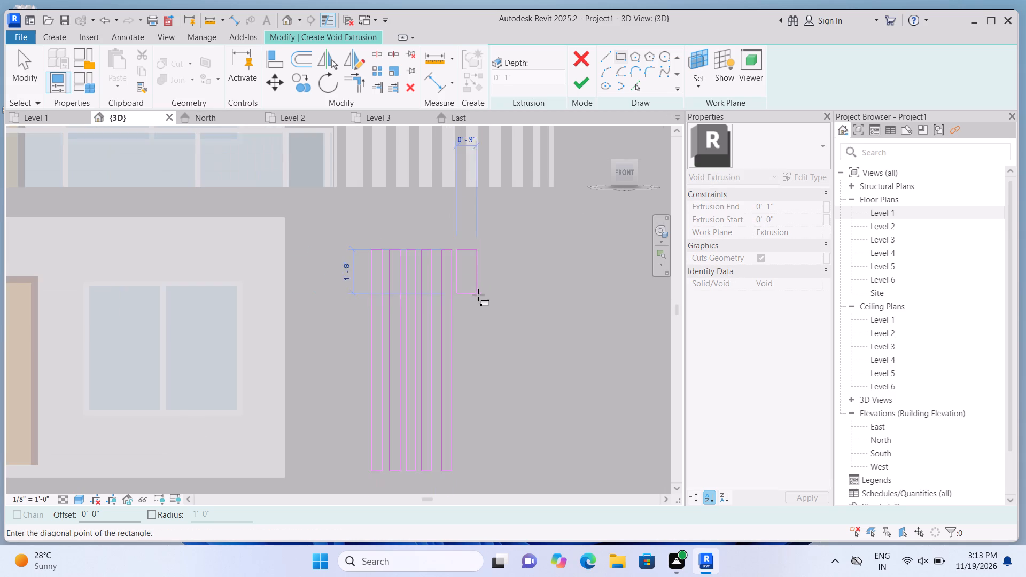
pyautogui.scroll(-2, 483, 301)
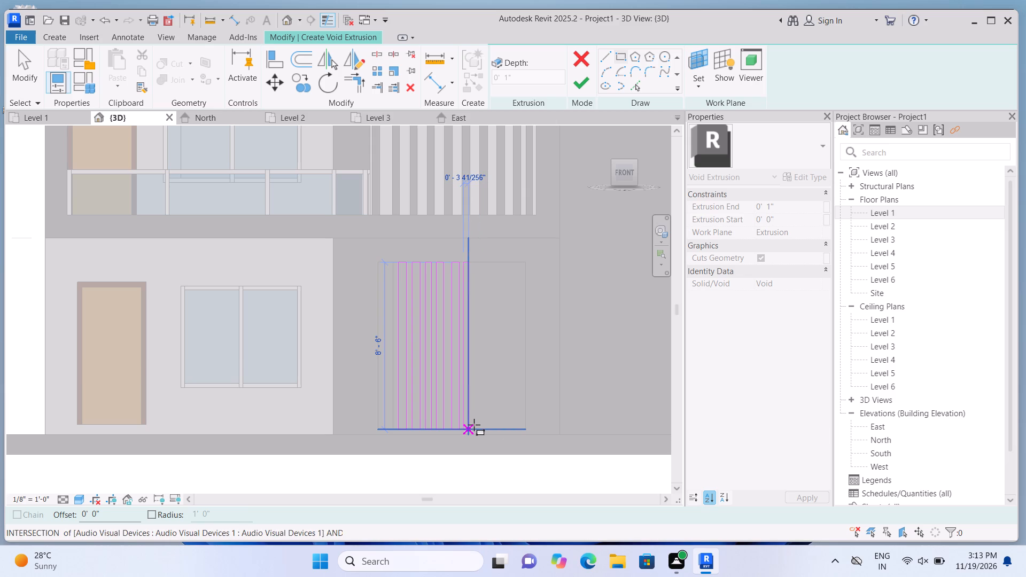
pyautogui.scroll(2, 475, 424)
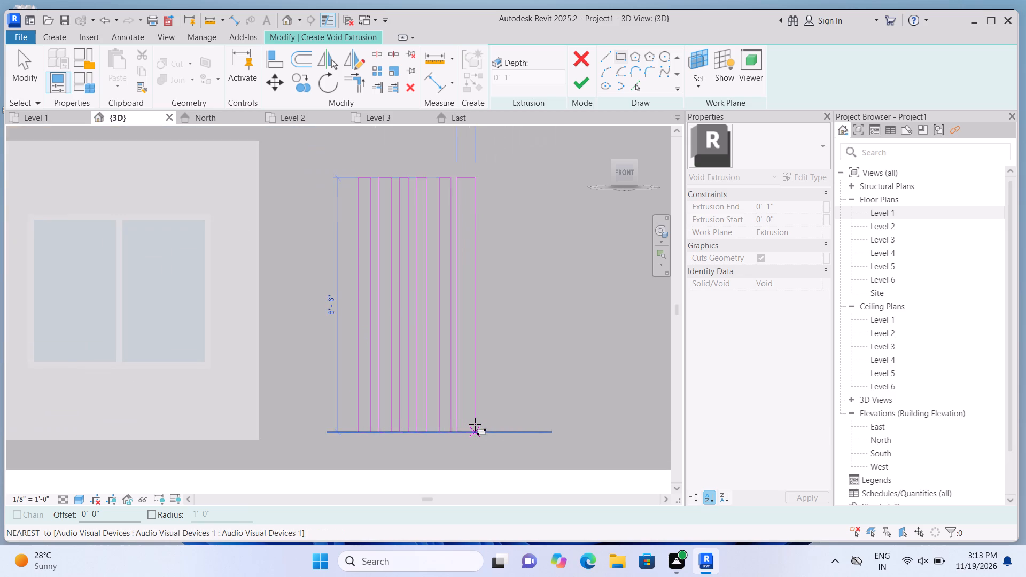
pyautogui.scroll(2, 475, 424)
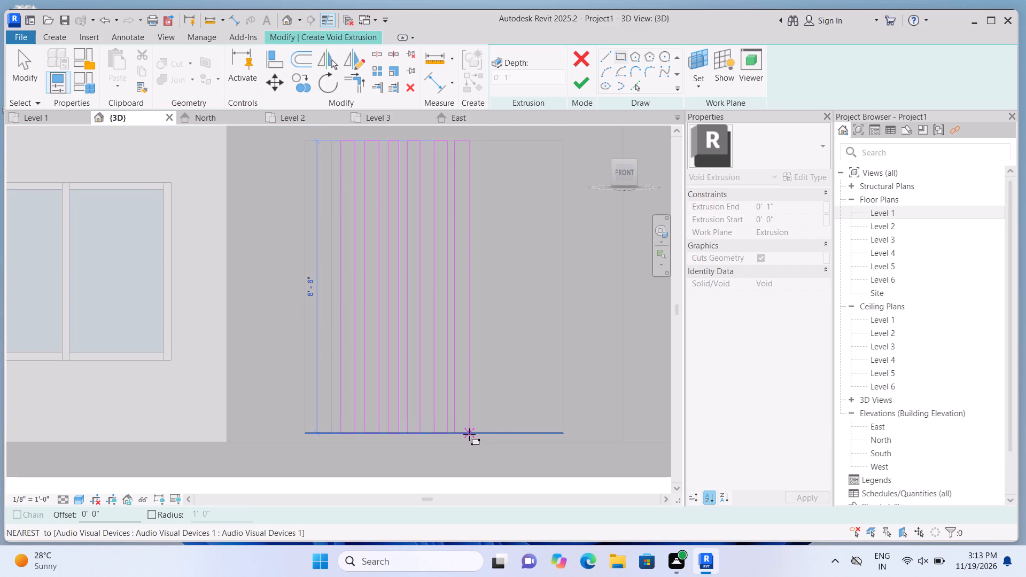
pyautogui.click(469, 435)
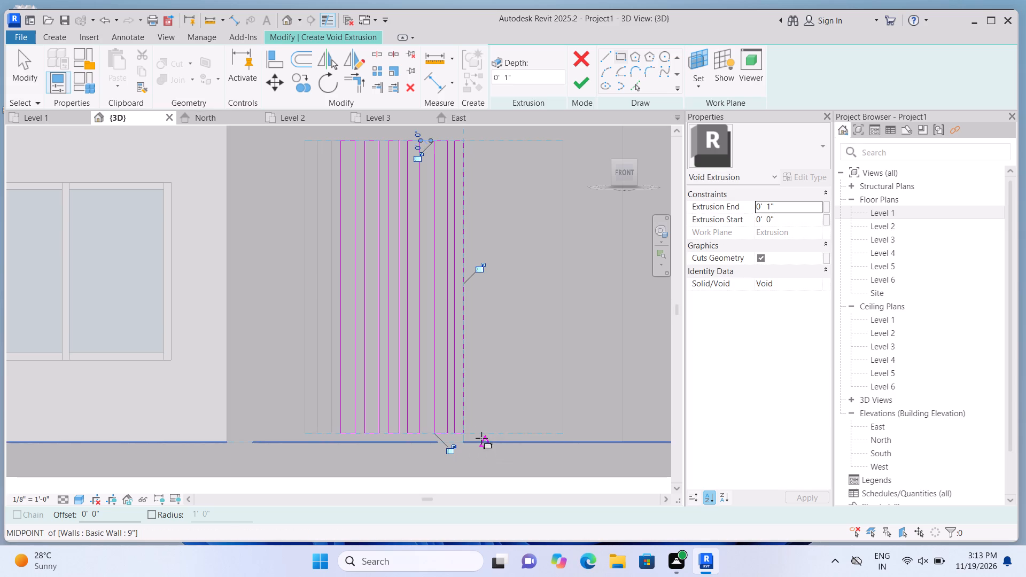
pyautogui.press('Escape')
# Sketch three more full-height strips, about 4" to 5" wide, continuing towards the panel edge farthest from the window.
pyautogui.scroll(-1, 483, 439)
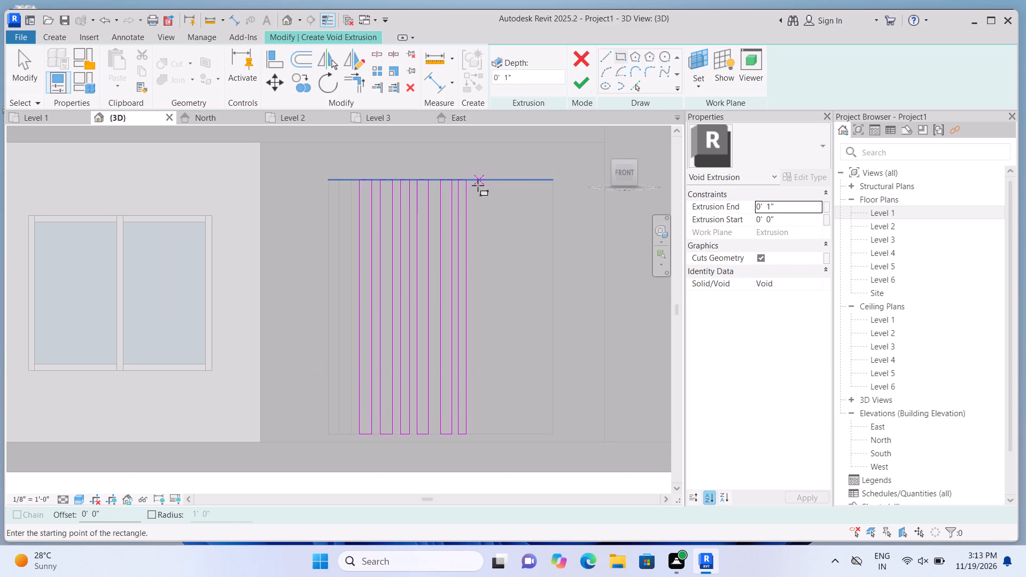
pyautogui.click(472, 183)
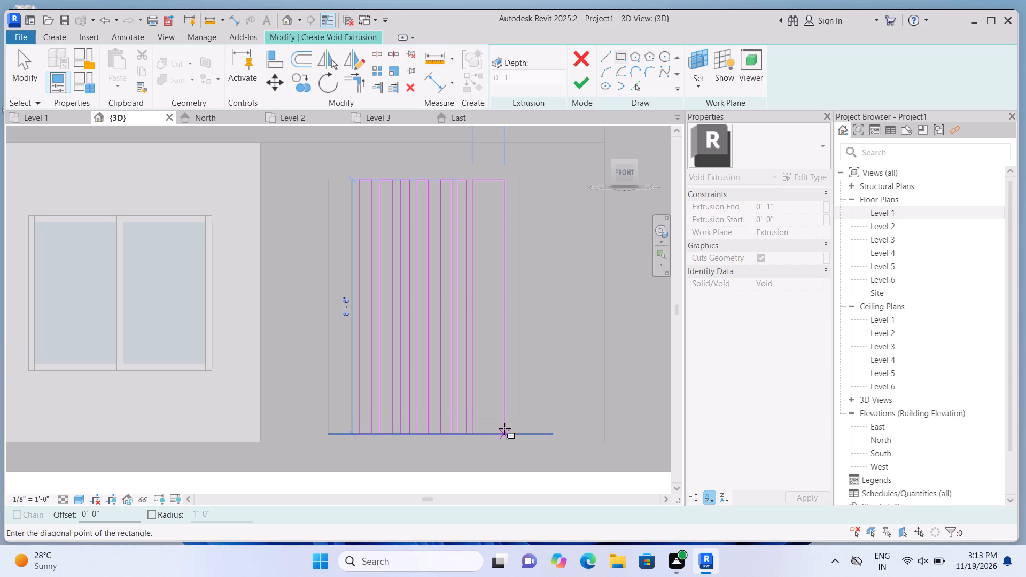
pyautogui.click(483, 430)
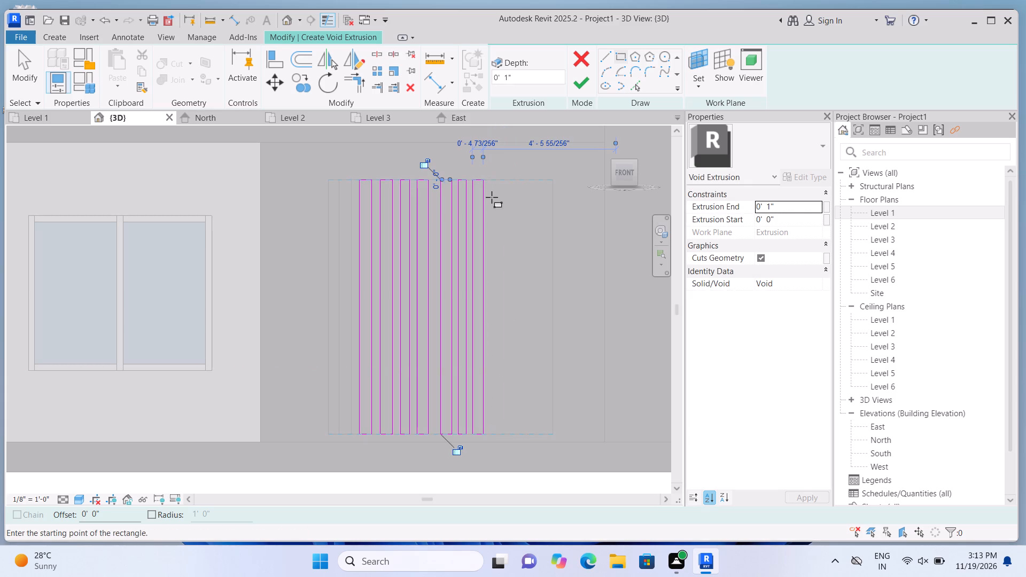
pyautogui.click(490, 183)
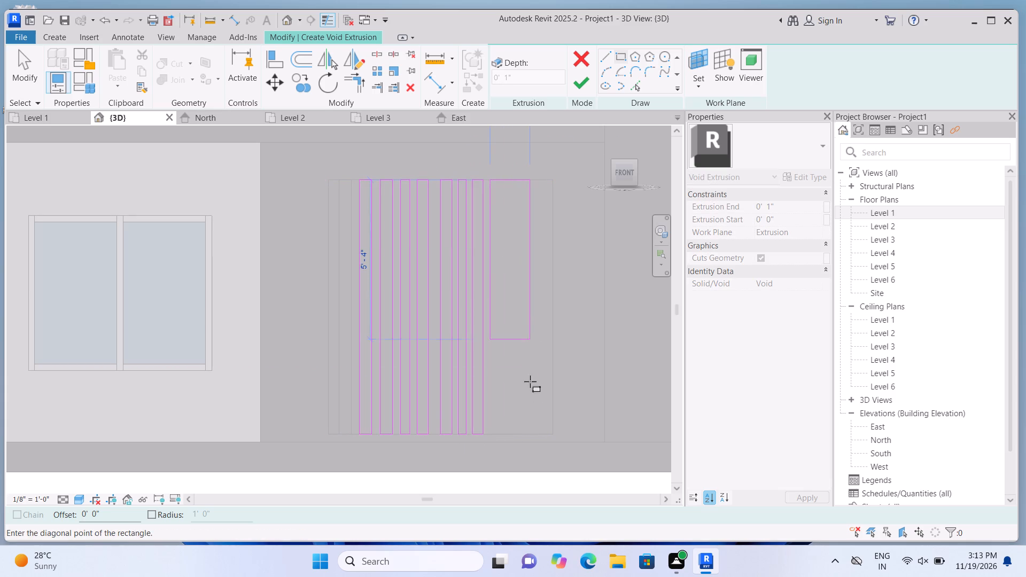
pyautogui.click(502, 433)
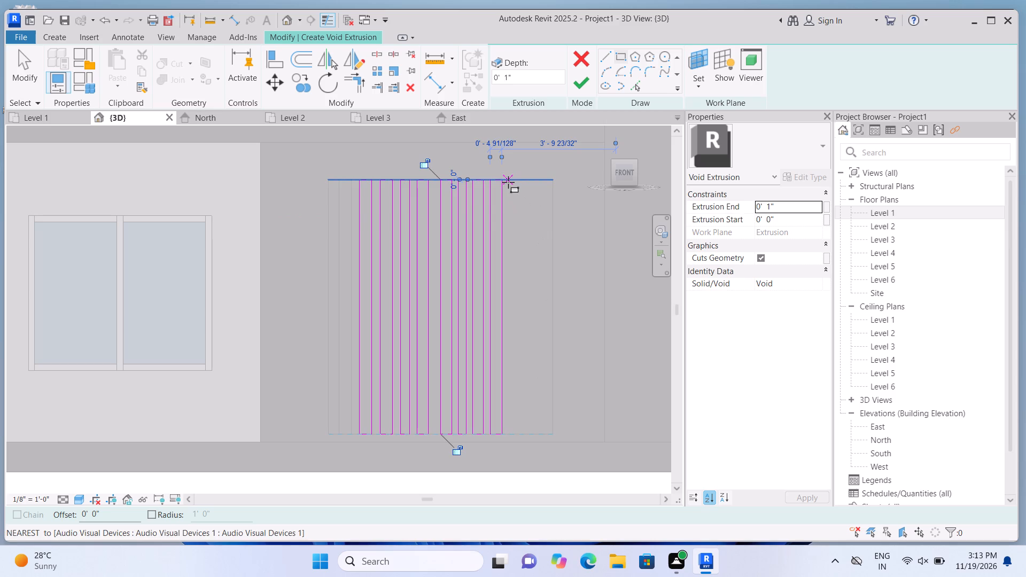
pyautogui.click(508, 182)
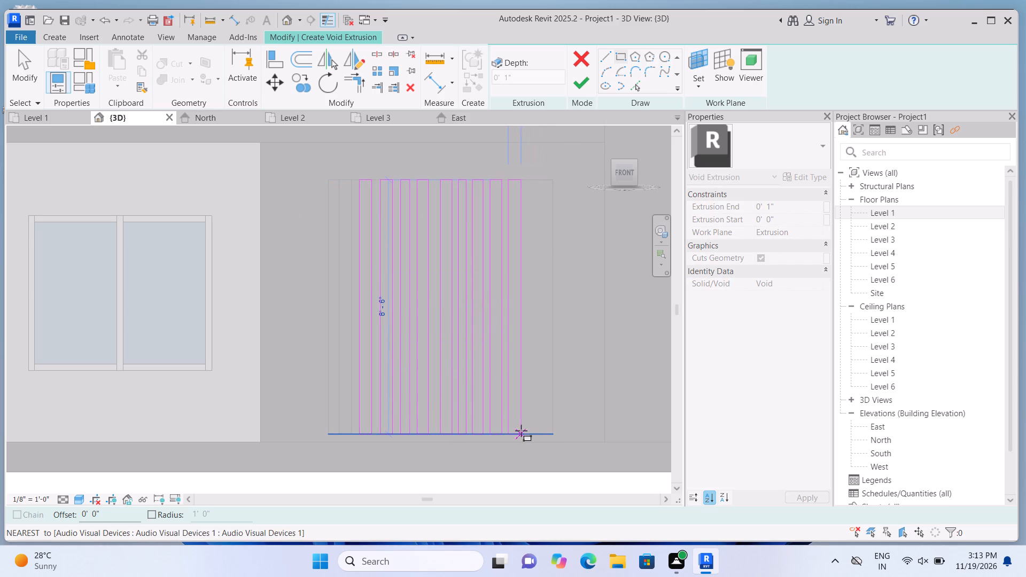
pyautogui.click(518, 431)
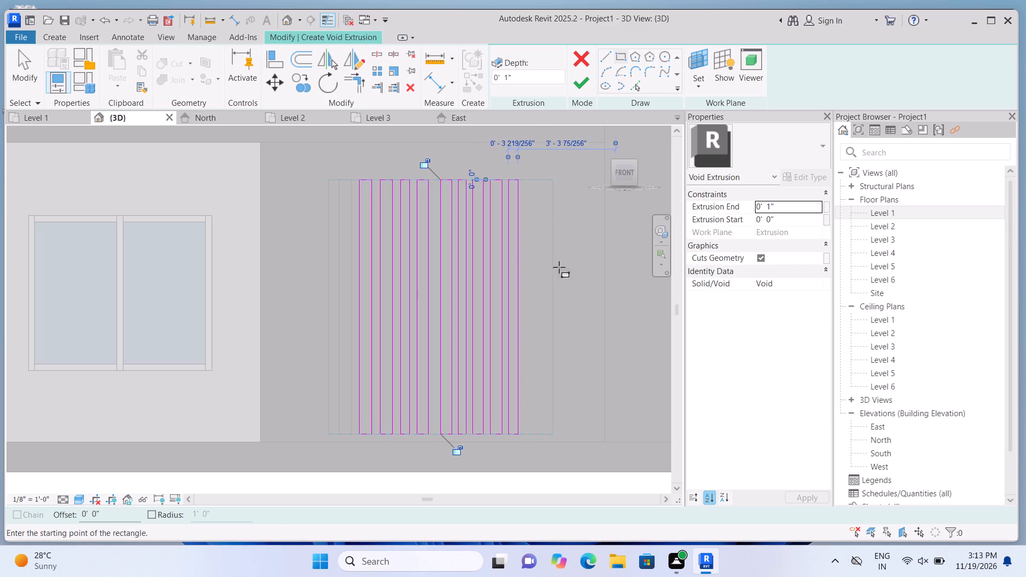
# Sketch another full-height 8'-6" strip about 4" wide, just beyond the last strip towards the panel edge farthest from the window.
pyautogui.click(524, 180)
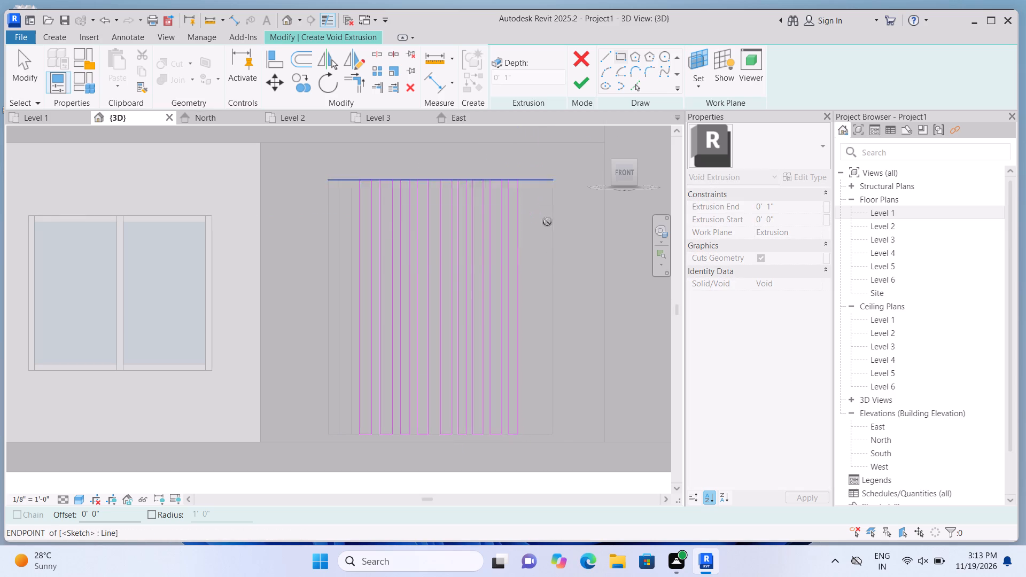
pyautogui.press('Escape')
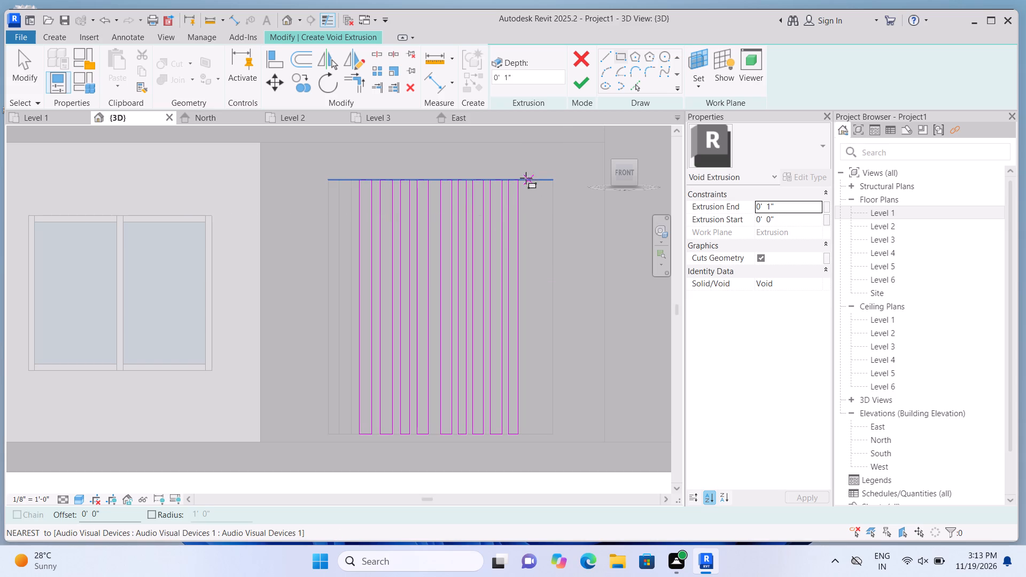
pyautogui.click(525, 176)
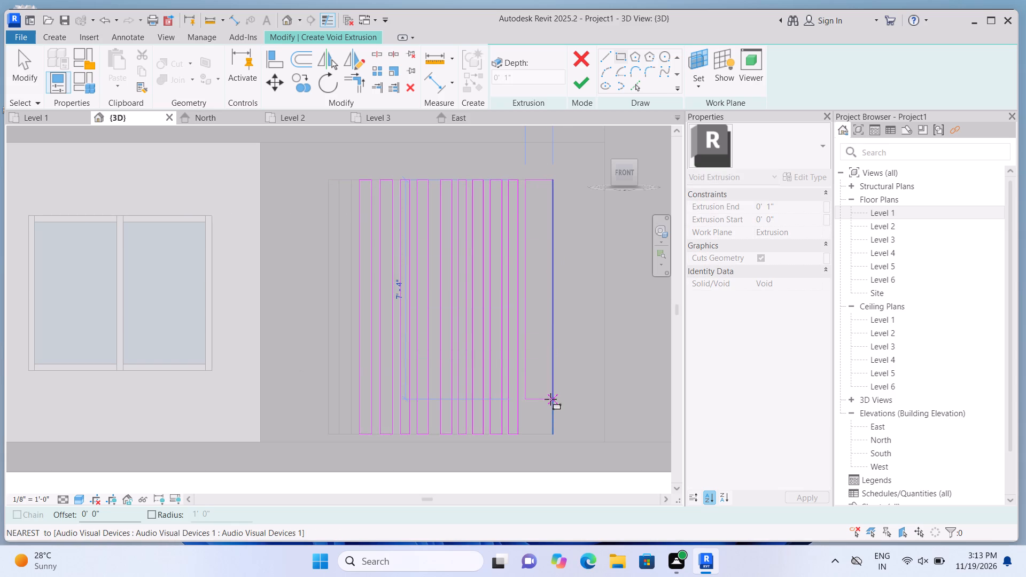
pyautogui.click(536, 431)
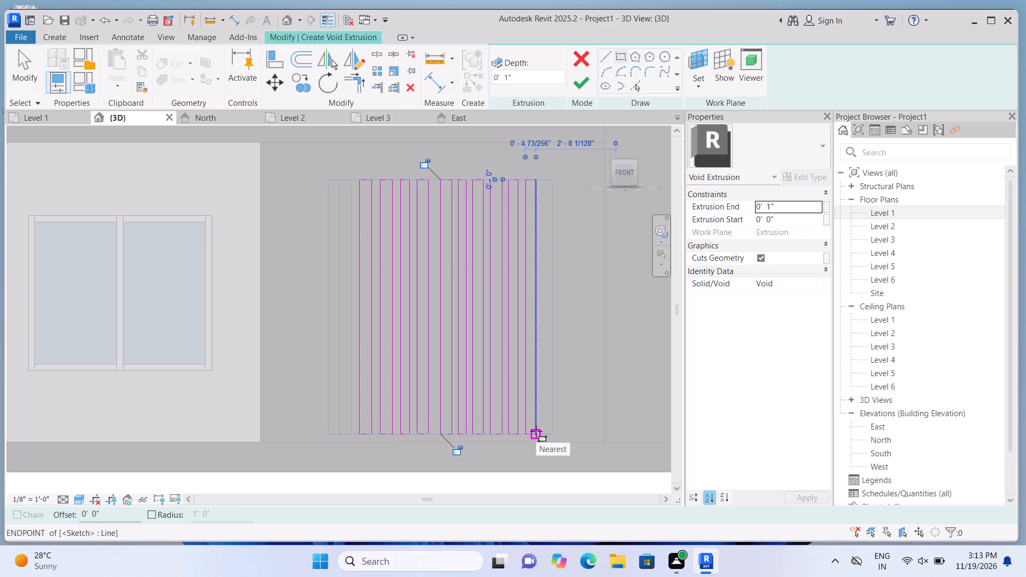
pyautogui.press('Escape')
# Sketch a narrower full-height strip beside the previous one, close to the panel edge farthest from the window.
pyautogui.scroll(5, 584, 192)
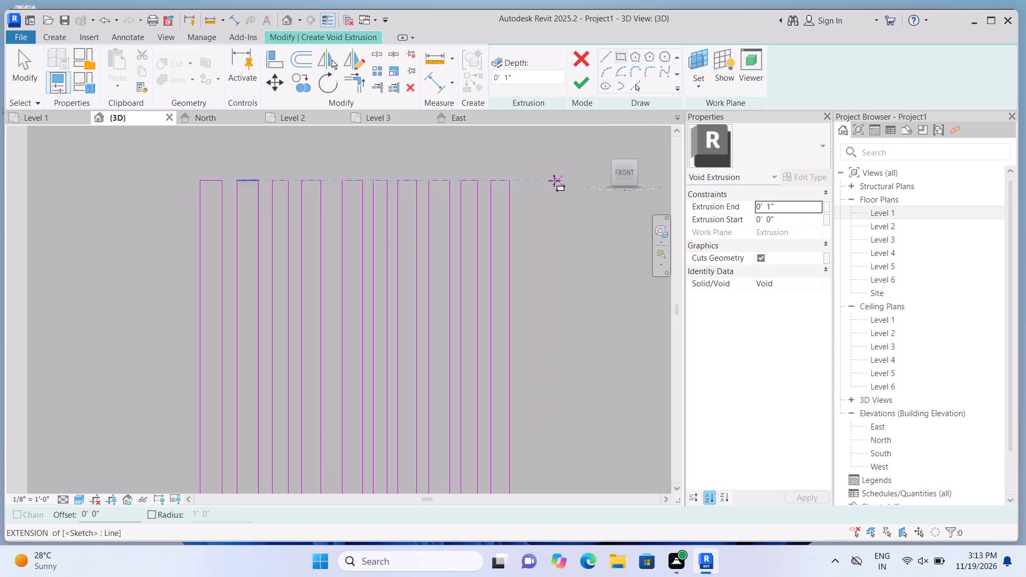
pyautogui.scroll(4, 554, 181)
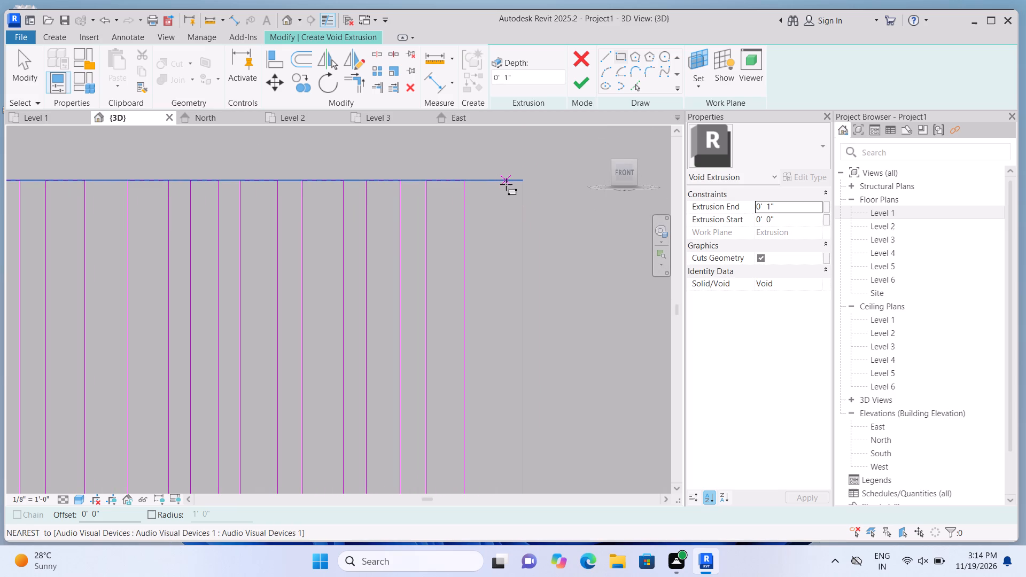
pyautogui.click(510, 183)
pyautogui.scroll(-5, 470, 272)
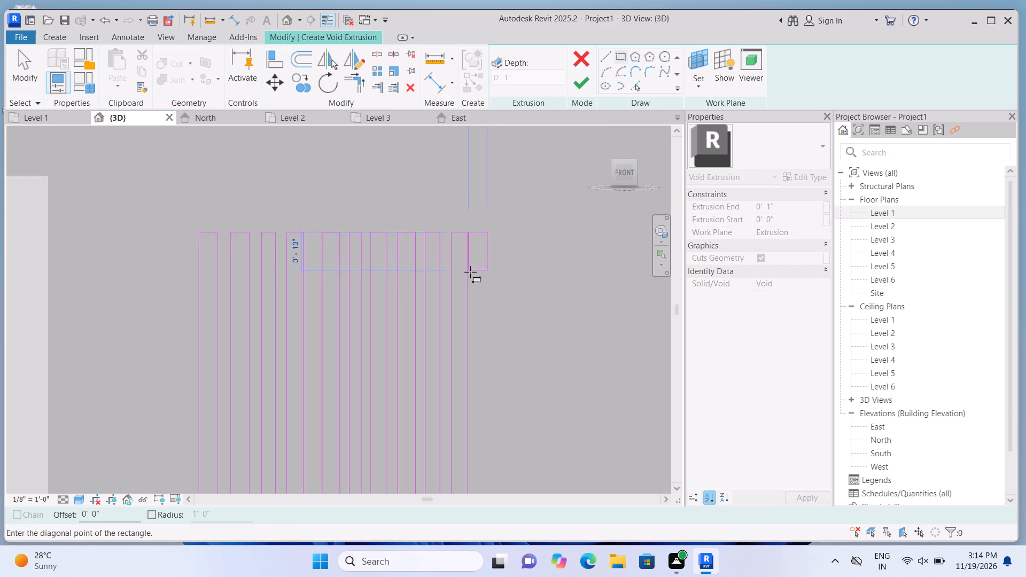
pyautogui.scroll(-8, 470, 272)
pyautogui.scroll(5, 467, 382)
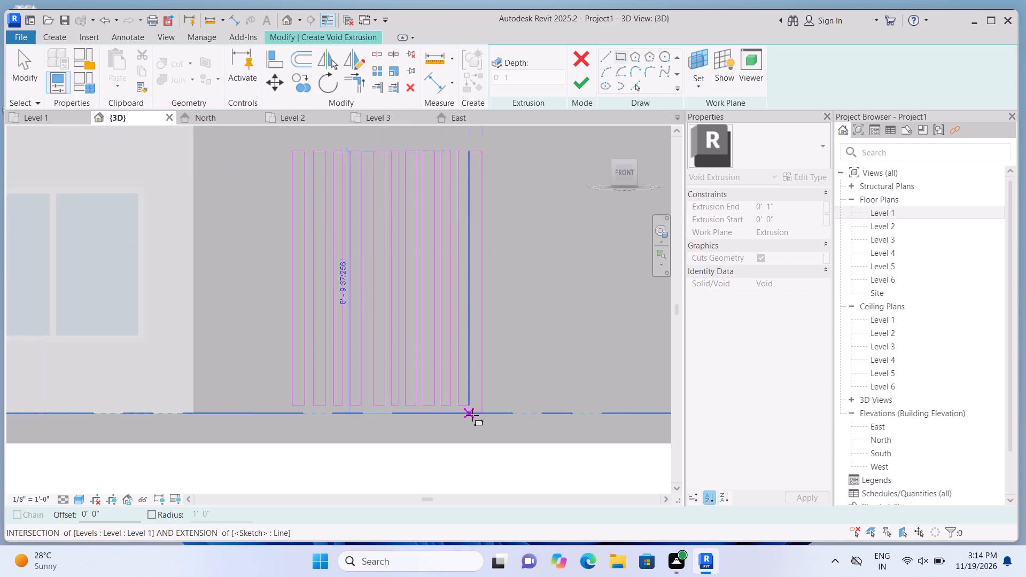
pyautogui.scroll(7, 472, 415)
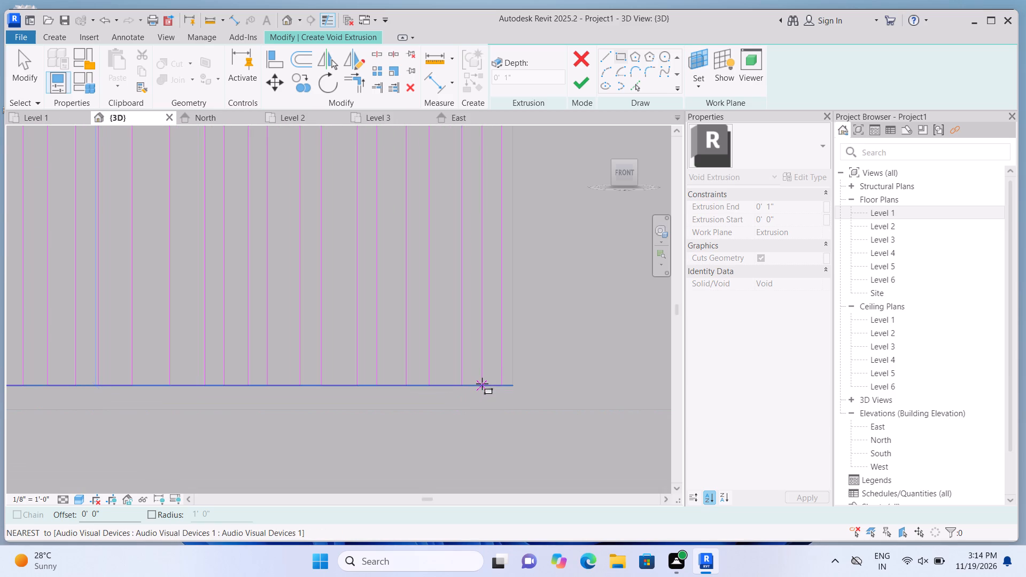
pyautogui.doubleClick(482, 384)
pyautogui.press('Escape')
# Finish the 1" deep void extrusion to cut the sketched grooves into the ground-floor panel.
pyautogui.scroll(-3, 451, 454)
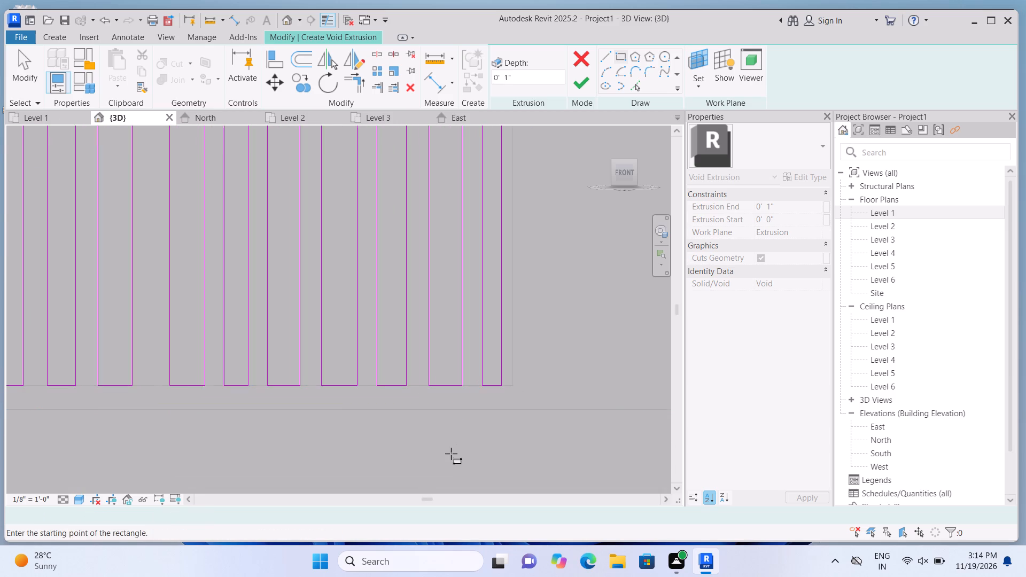
pyautogui.scroll(-3, 451, 454)
pyautogui.click(578, 82)
pyautogui.scroll(-4, 440, 352)
pyautogui.click(434, 451)
# Examine the front facade and its grooved panels from the front and in the default isometric view.
pyautogui.scroll(-4, 434, 451)
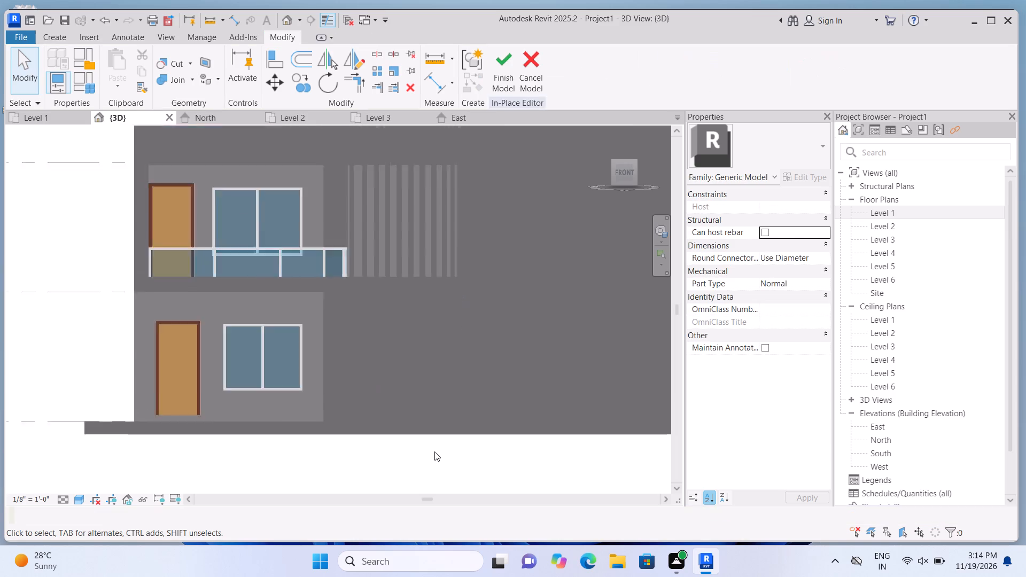
pyautogui.scroll(-7, 434, 451)
pyautogui.scroll(3, 590, 389)
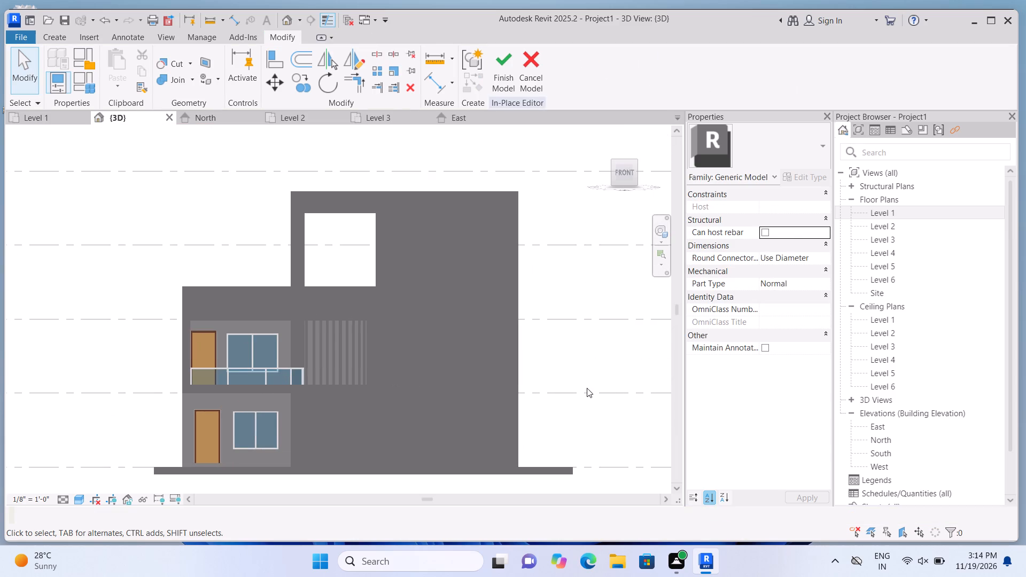
pyautogui.click(450, 384)
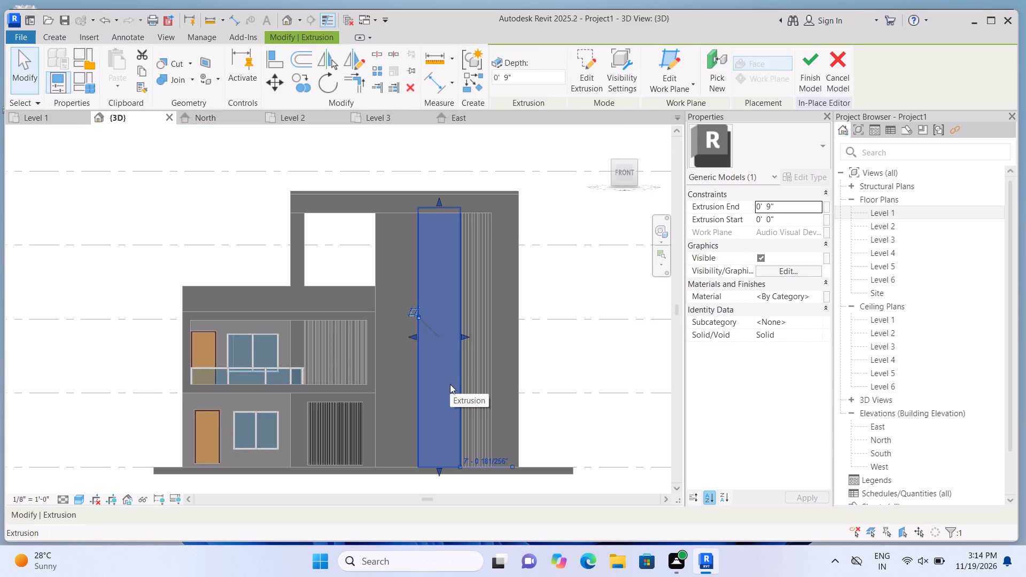
pyautogui.click(588, 322)
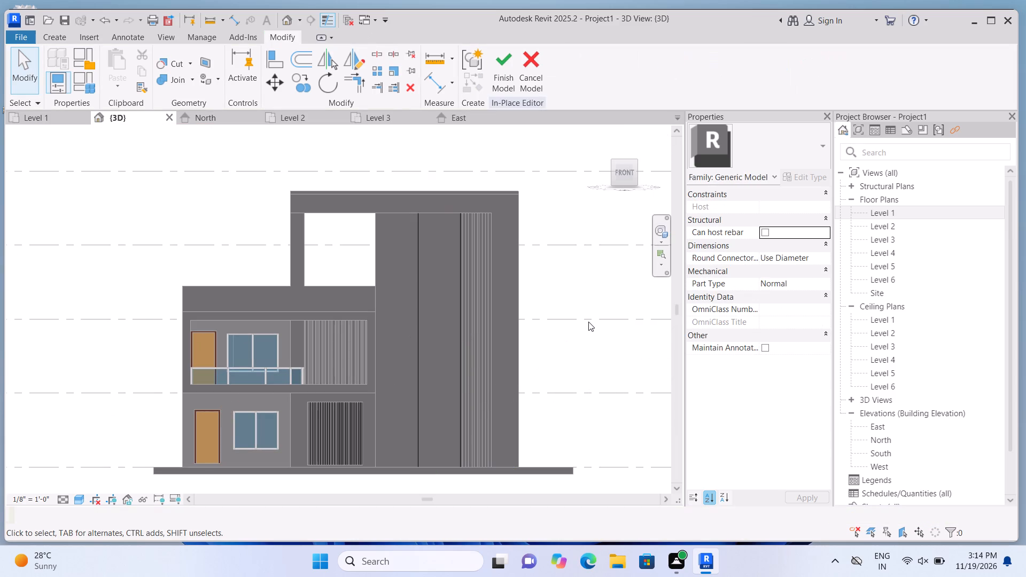
pyautogui.scroll(-3, 588, 322)
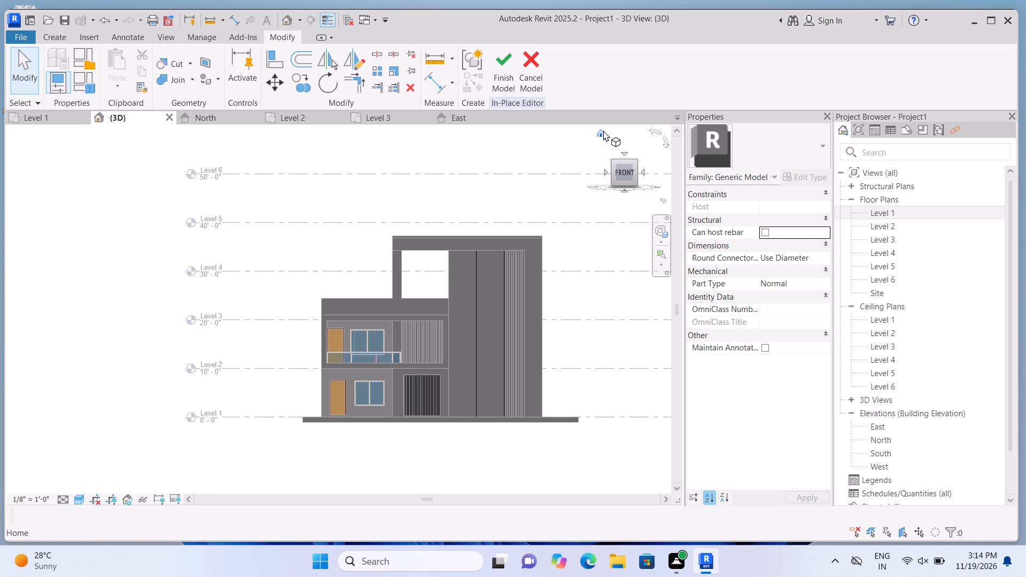
pyautogui.click(600, 130)
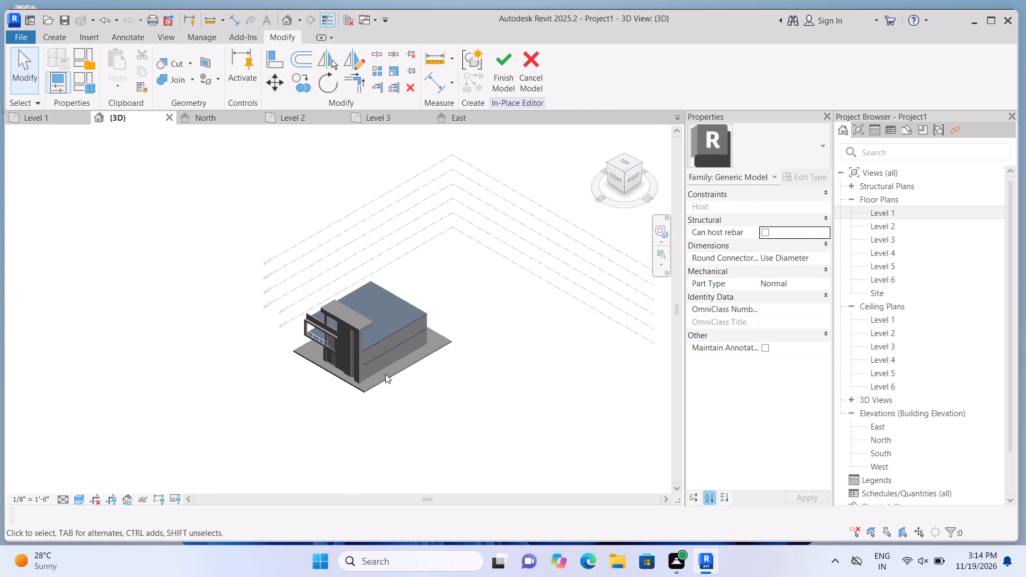
pyautogui.scroll(9, 185, 373)
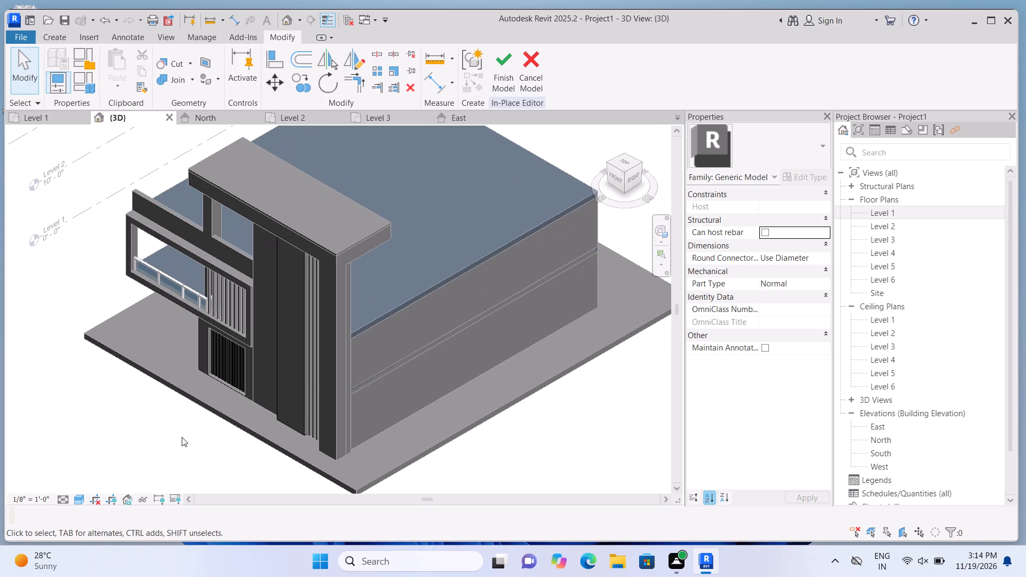
pyautogui.scroll(-1, 182, 437)
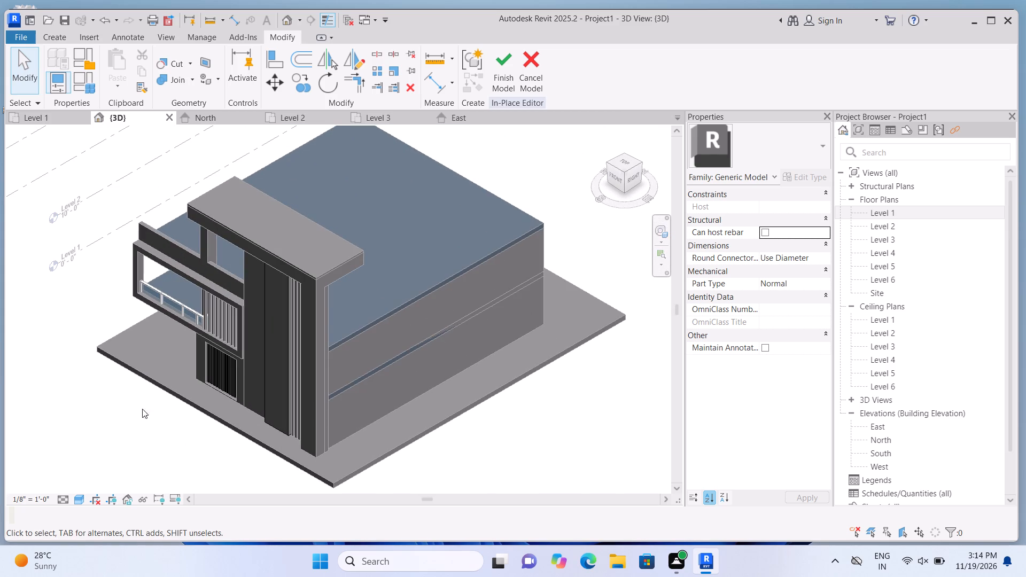
pyautogui.scroll(3, 63, 391)
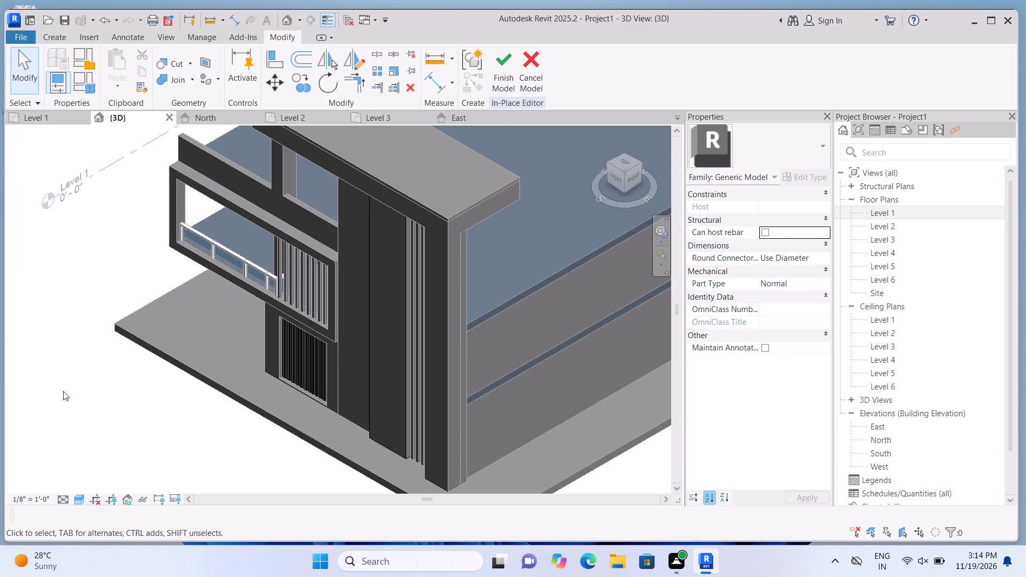
pyautogui.scroll(-3, 63, 391)
pyautogui.scroll(3, 113, 347)
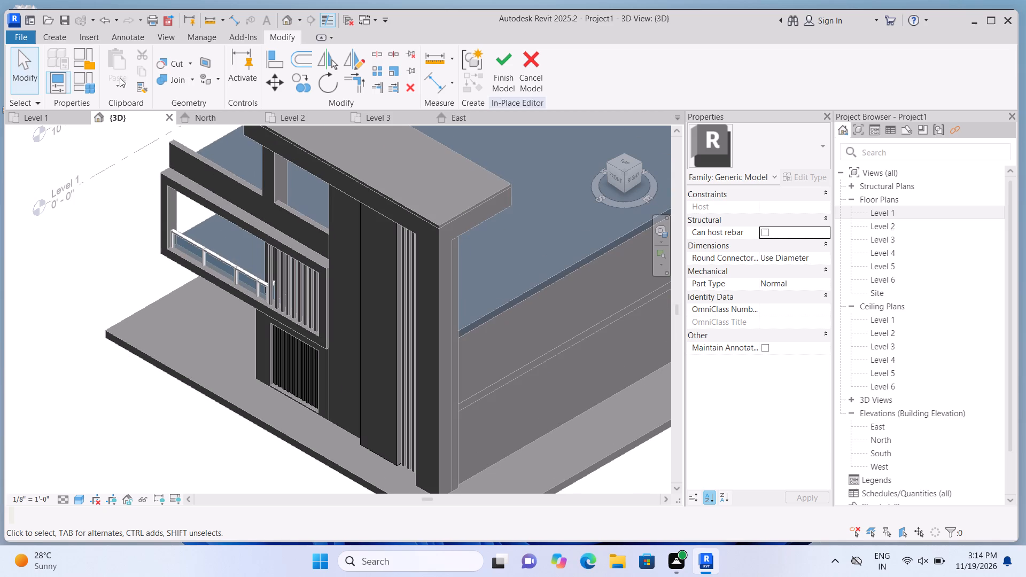
# Create a solid extrusion on the base slab's front face from a rectangle about 5'-10" by 1'-0", starting at the balcony-side corner.
pyautogui.click(55, 36)
pyautogui.click(115, 56)
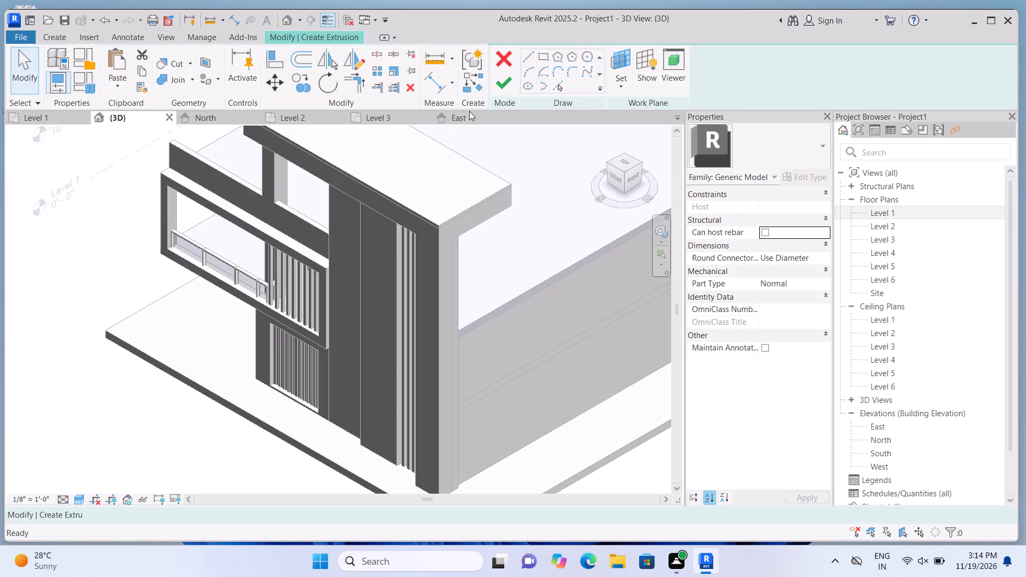
pyautogui.click(703, 83)
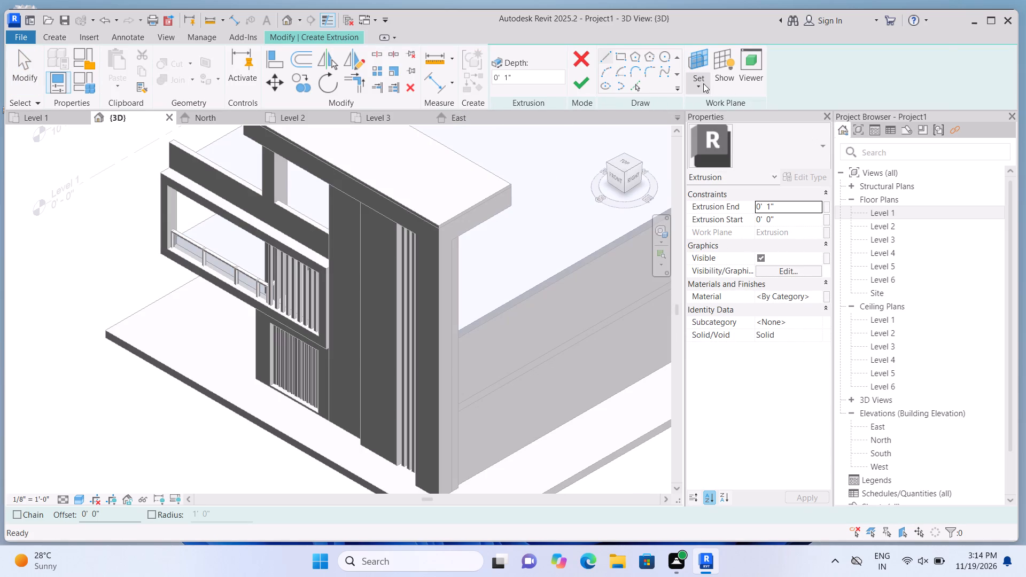
pyautogui.click(717, 138)
pyautogui.scroll(3, 325, 355)
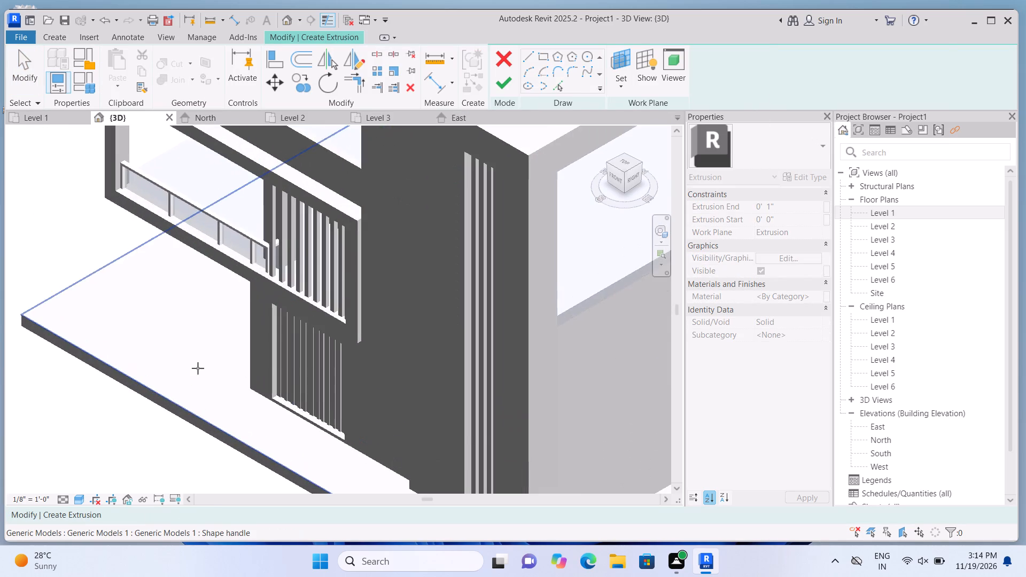
pyautogui.scroll(1, 174, 372)
pyautogui.scroll(-3, 178, 368)
pyautogui.scroll(6, 55, 371)
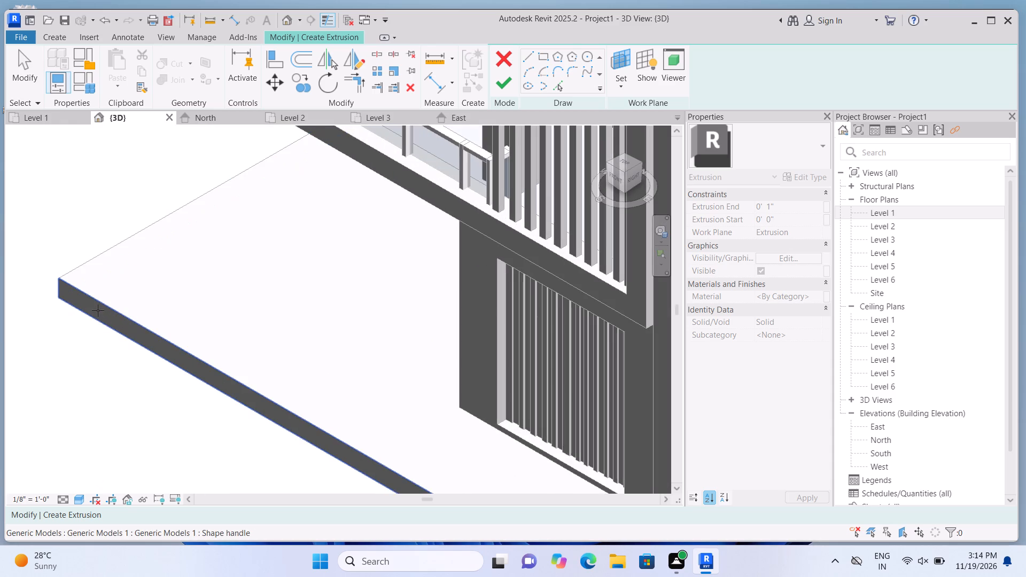
pyautogui.click(98, 310)
pyautogui.click(621, 59)
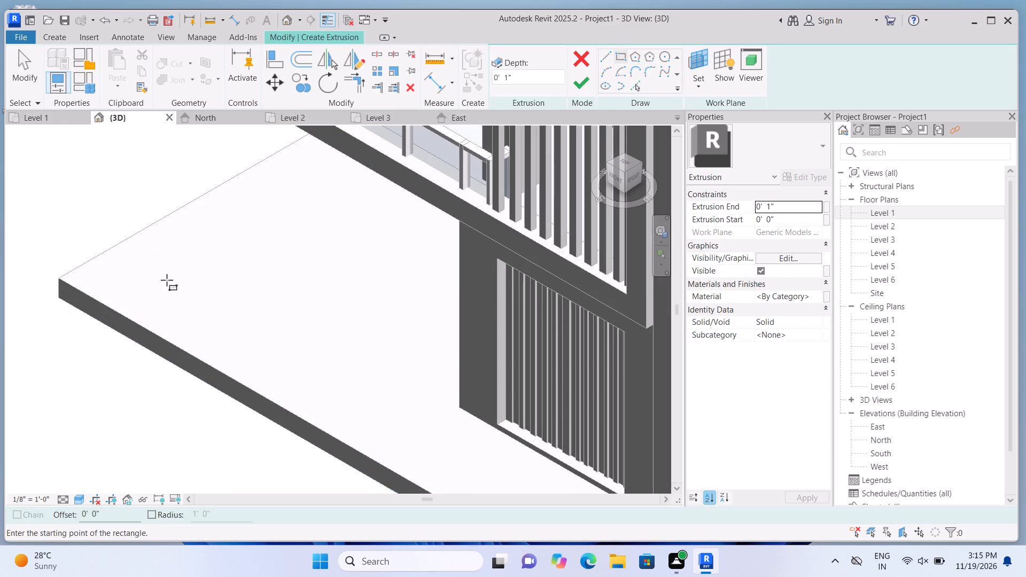
pyautogui.click(57, 278)
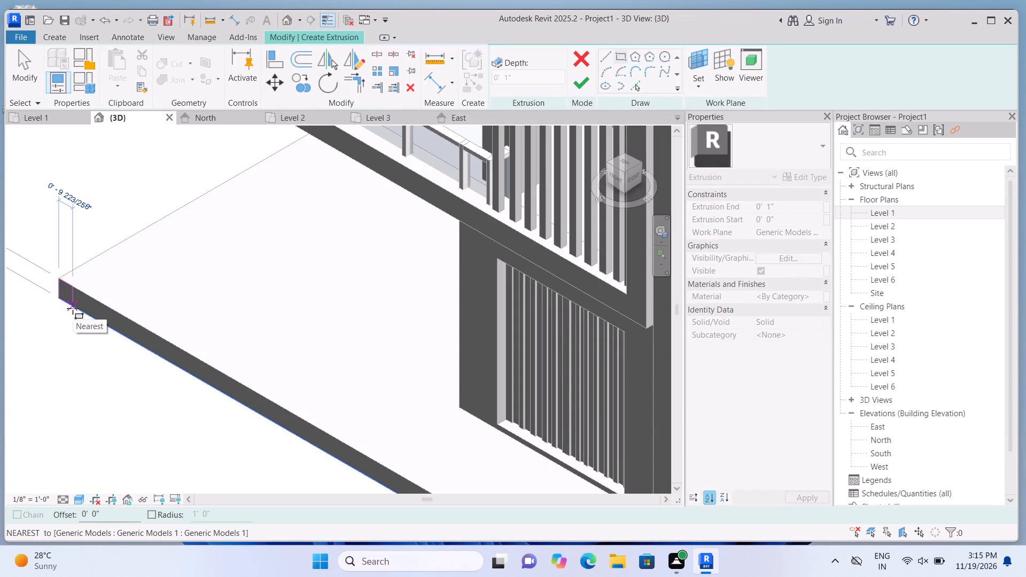
pyautogui.click(157, 358)
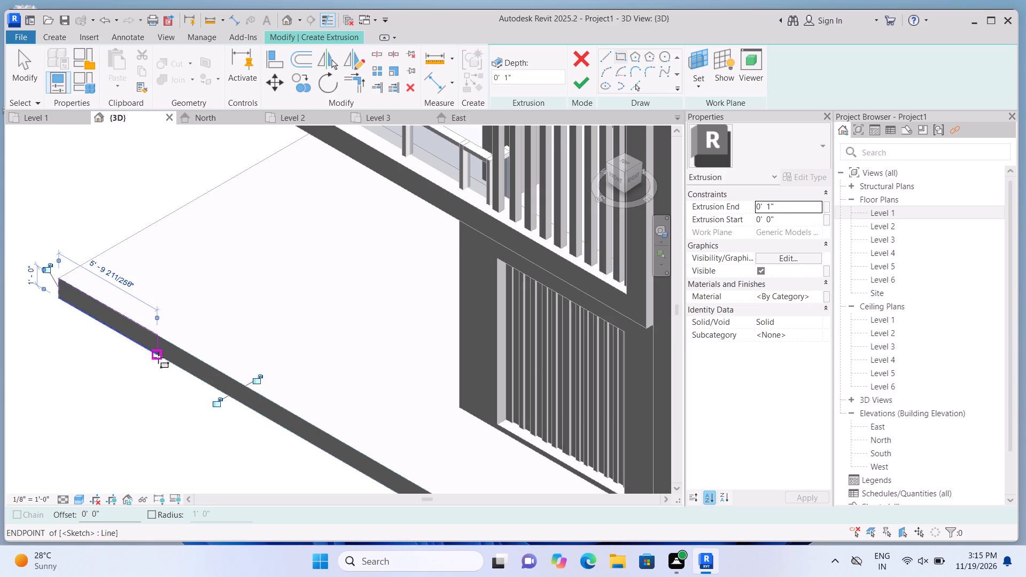
pyautogui.click(578, 79)
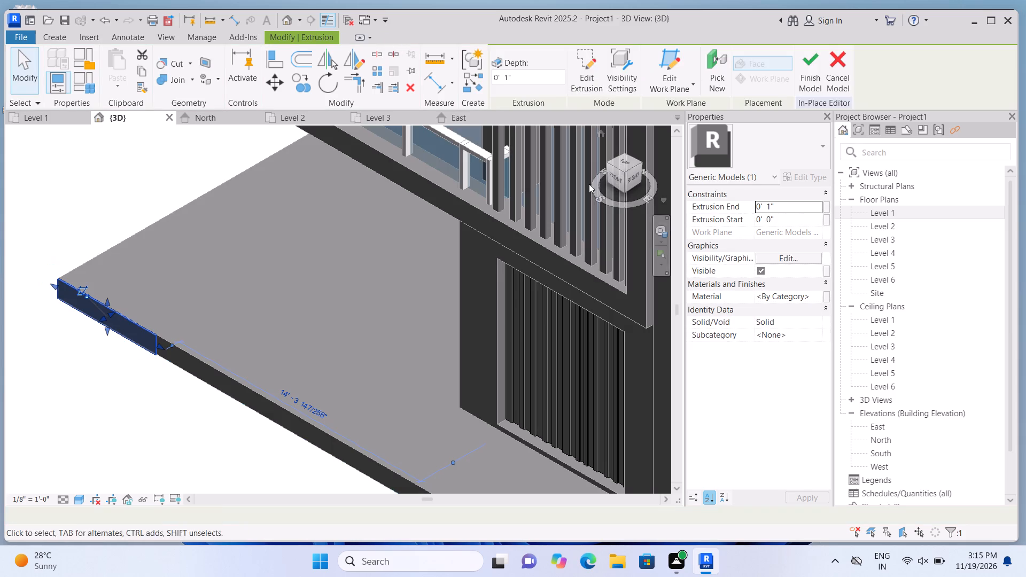
# Set the new slab-edge block's extrusion end to 1' 9".
pyautogui.click(789, 202)
pyautogui.press('BackSpace')
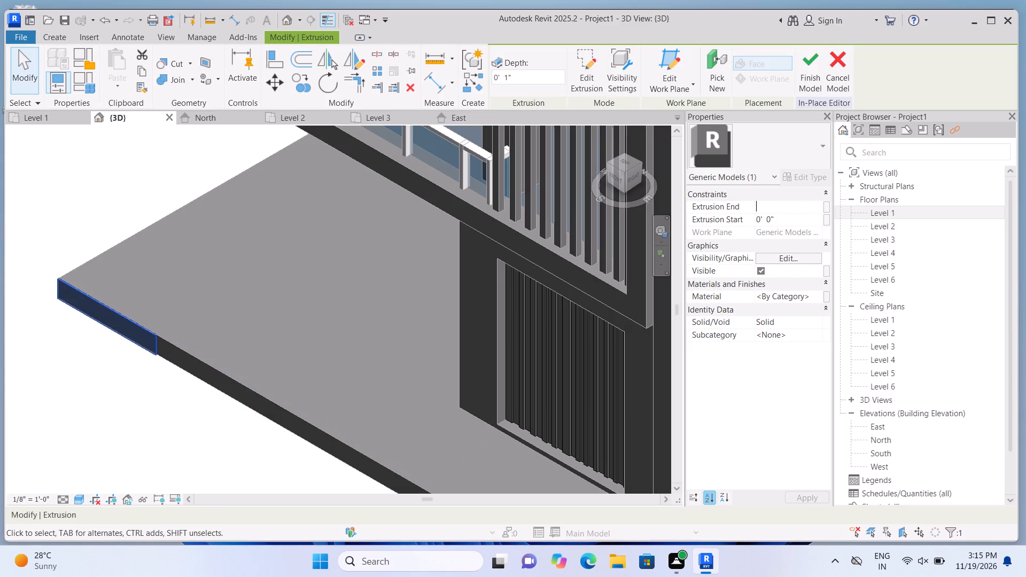
pyautogui.press('1')
pyautogui.press("'")
pyautogui.write('9"')
pyautogui.press('Return')
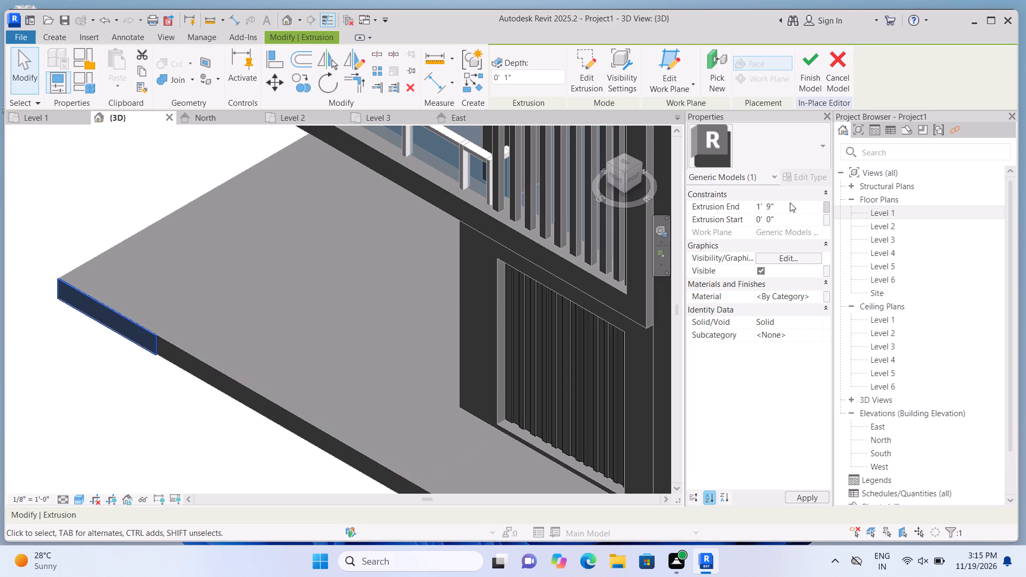
pyautogui.scroll(-2, 437, 306)
pyautogui.scroll(-6, 367, 373)
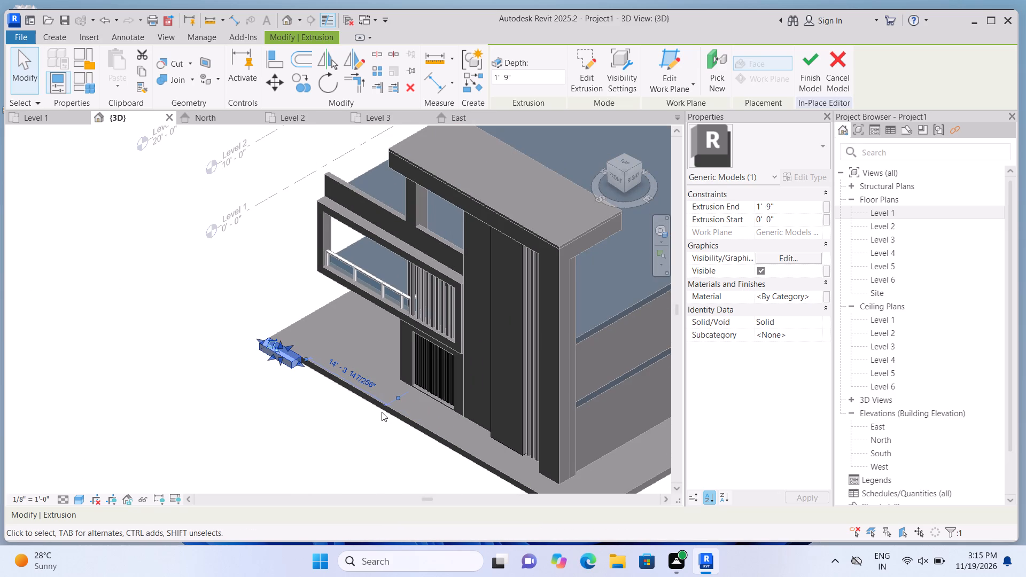
pyautogui.scroll(-3, 382, 412)
pyautogui.scroll(2, 374, 409)
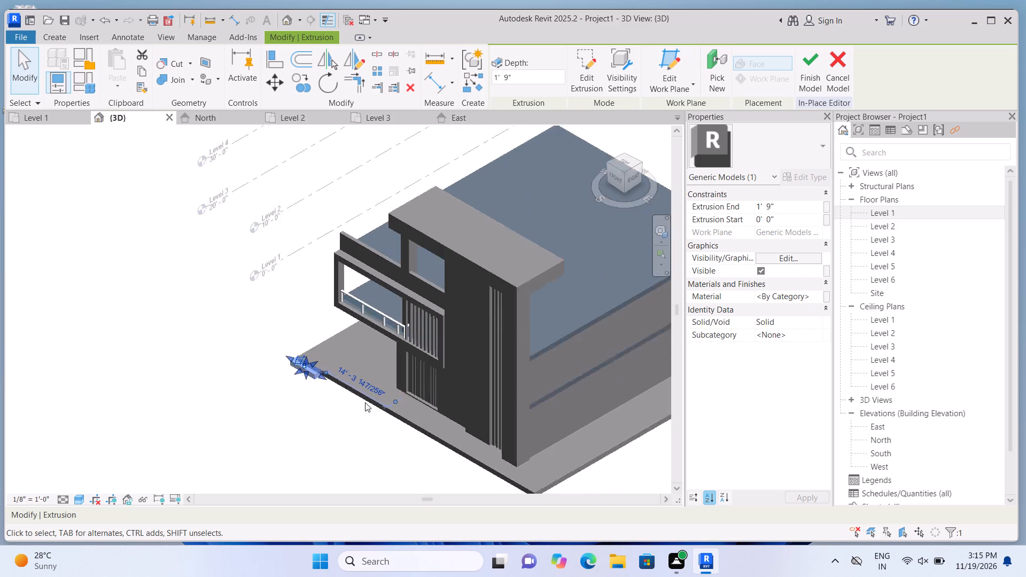
pyautogui.scroll(10, 365, 402)
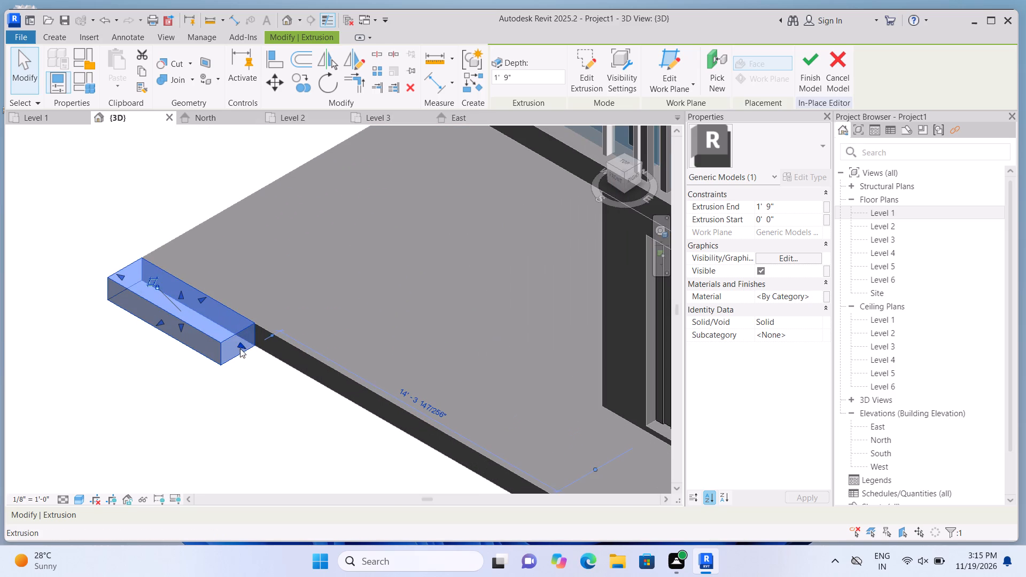
# Extend the balcony-side slab-edge block slightly along the front edge and raise its top face above the slab as a low wall.
pyautogui.moveTo(242, 345); pyautogui.dragTo(258, 355)
pyautogui.scroll(-6, 258, 355)
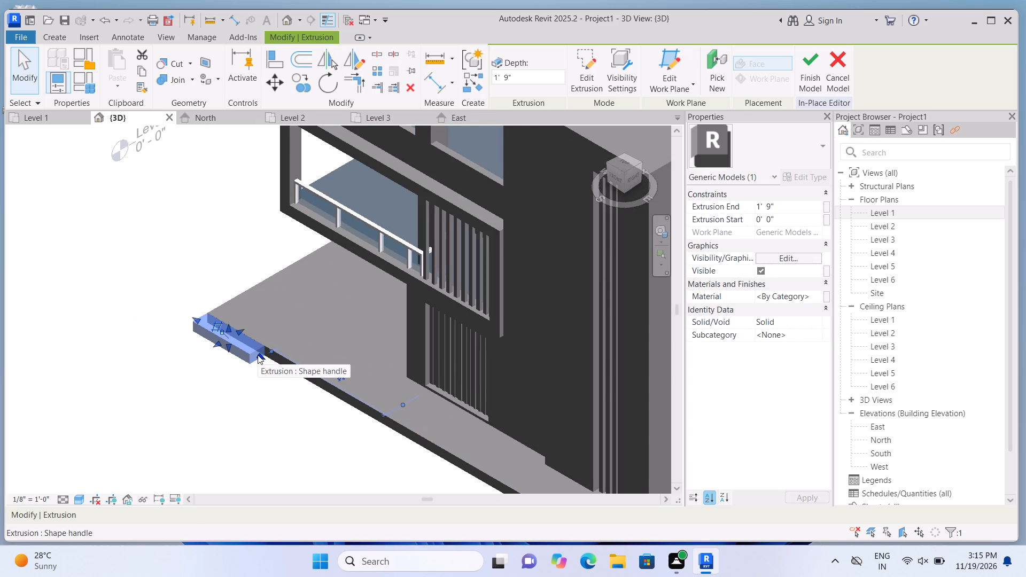
pyautogui.moveTo(228, 325); pyautogui.dragTo(238, 287)
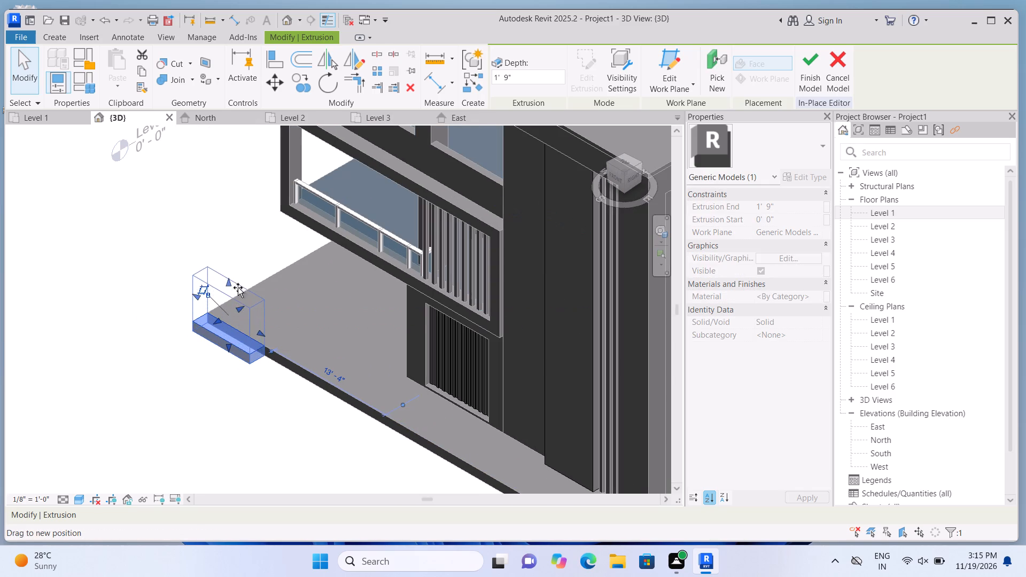
pyautogui.moveTo(238, 287); pyautogui.dragTo(236, 286)
pyautogui.scroll(-2, 237, 318)
pyautogui.click(232, 425)
# Start another solid extrusion on the base slab's front face, sketching a full-thickness rectangle about 11'-4" long from the corner opposite the balcony.
pyautogui.scroll(-1, 330, 462)
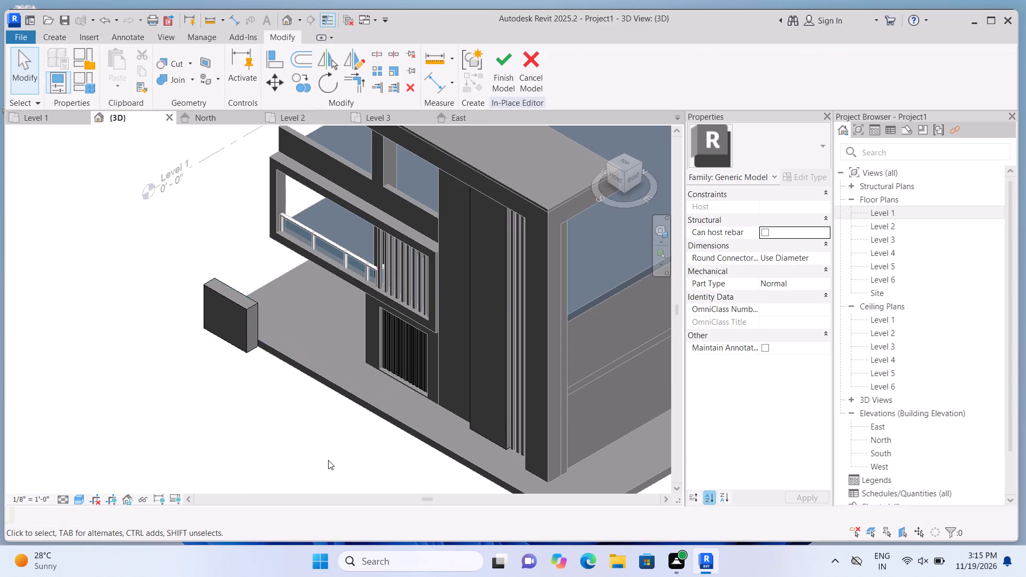
pyautogui.scroll(-7, 328, 460)
pyautogui.scroll(11, 379, 488)
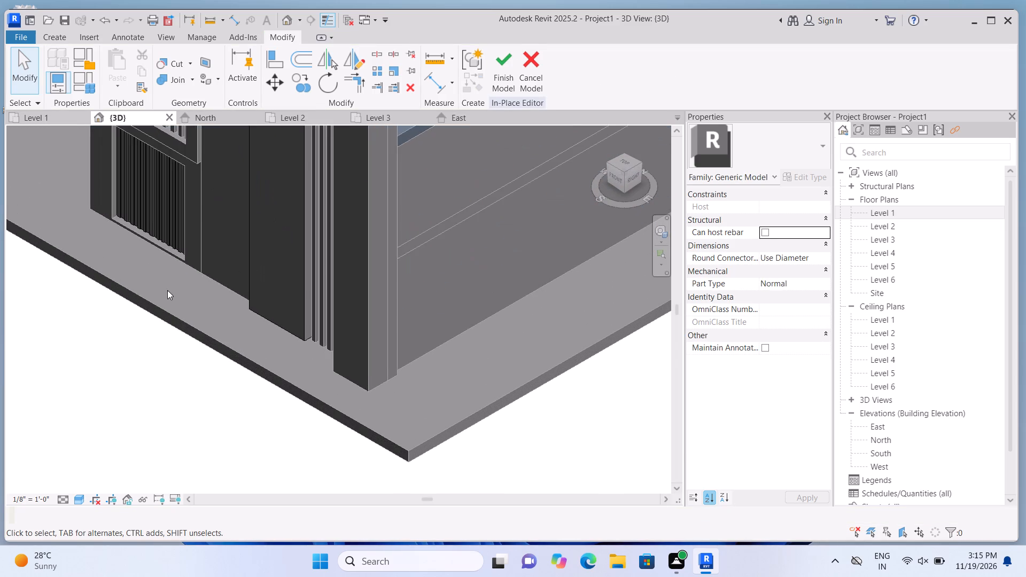
pyautogui.scroll(-2, 193, 314)
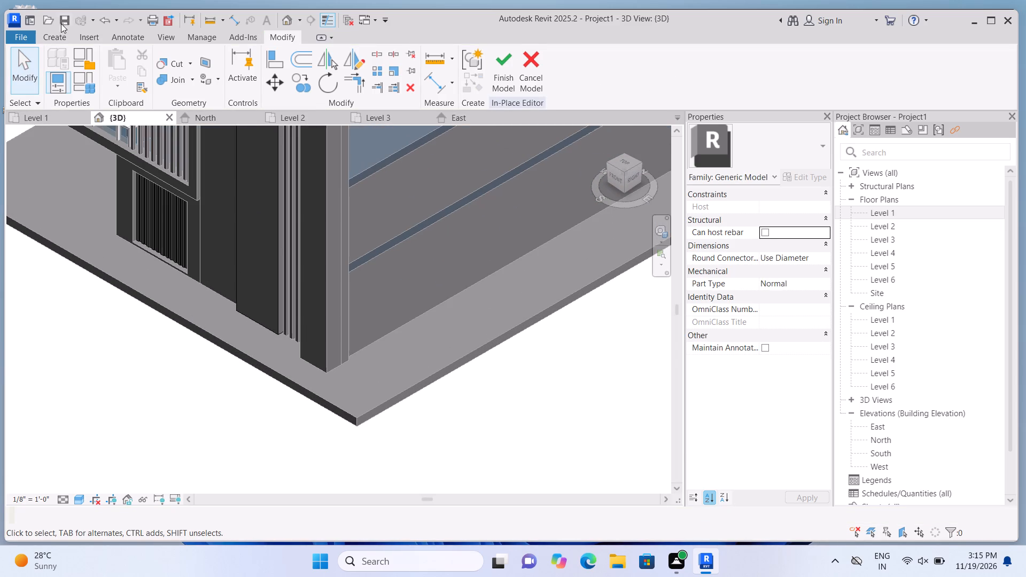
pyautogui.click(53, 36)
pyautogui.click(131, 56)
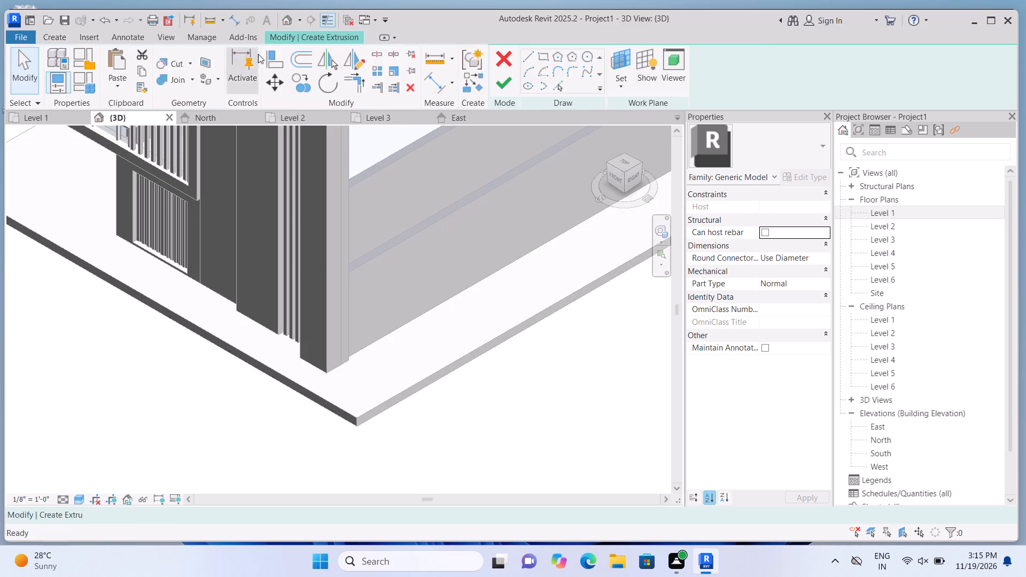
pyautogui.click(691, 92)
pyautogui.click(696, 133)
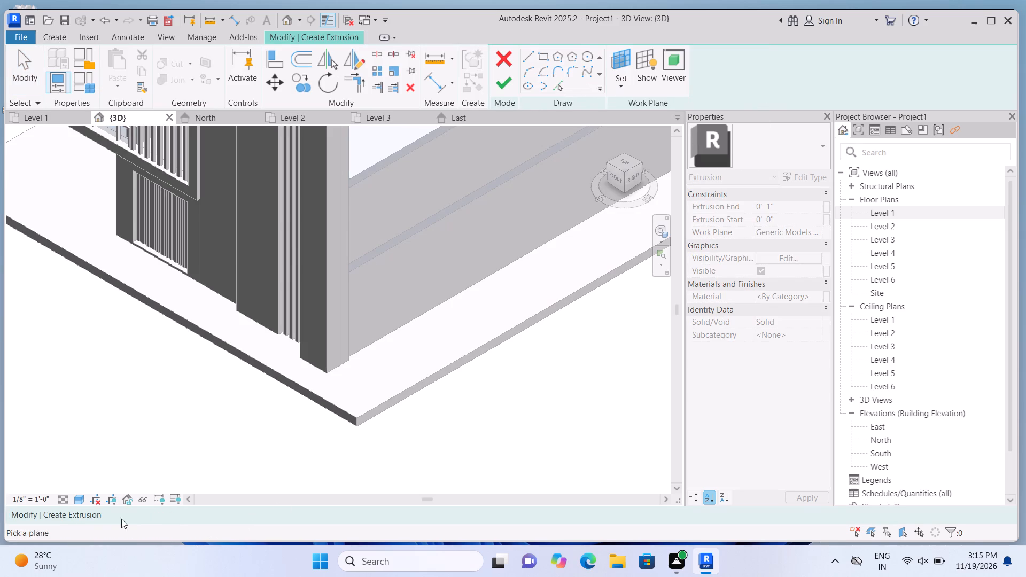
pyautogui.scroll(1, 247, 479)
pyautogui.scroll(7, 358, 447)
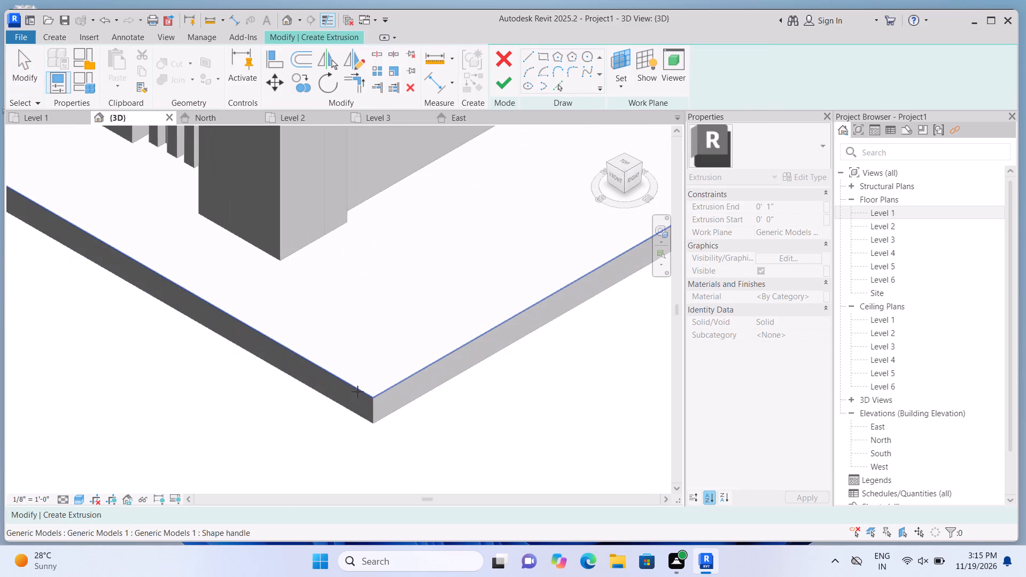
pyautogui.click(364, 401)
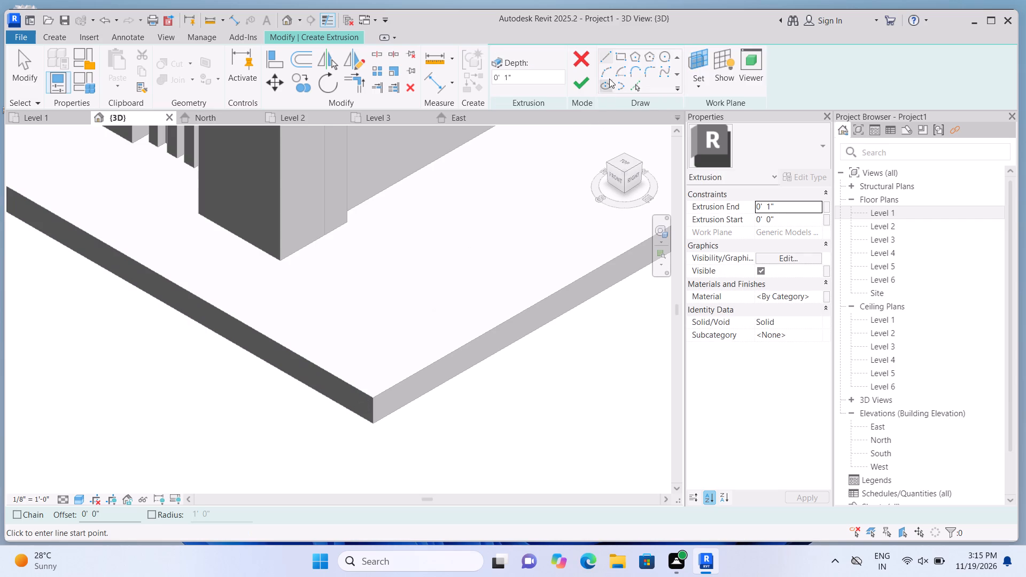
pyautogui.click(624, 54)
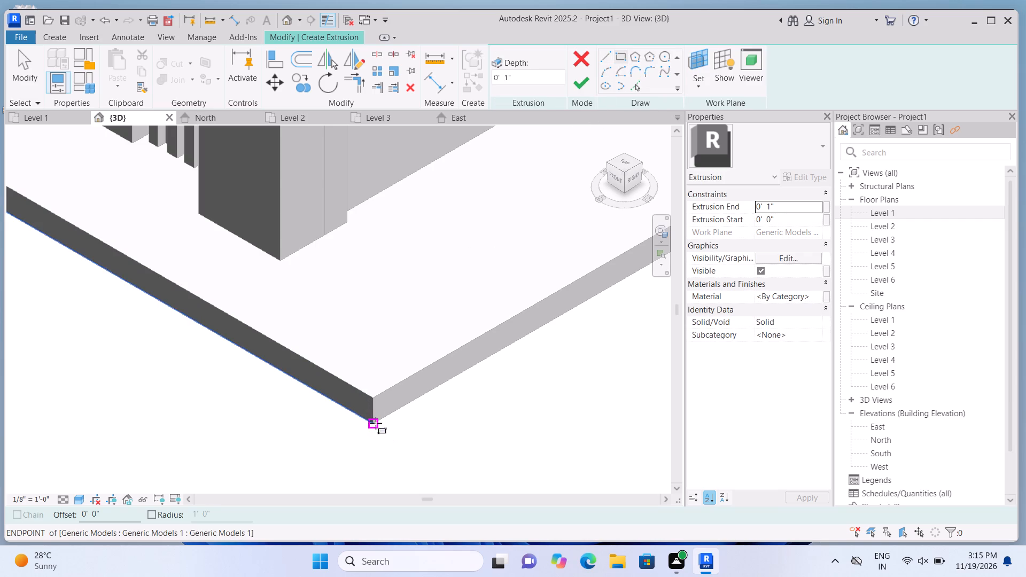
pyautogui.click(375, 422)
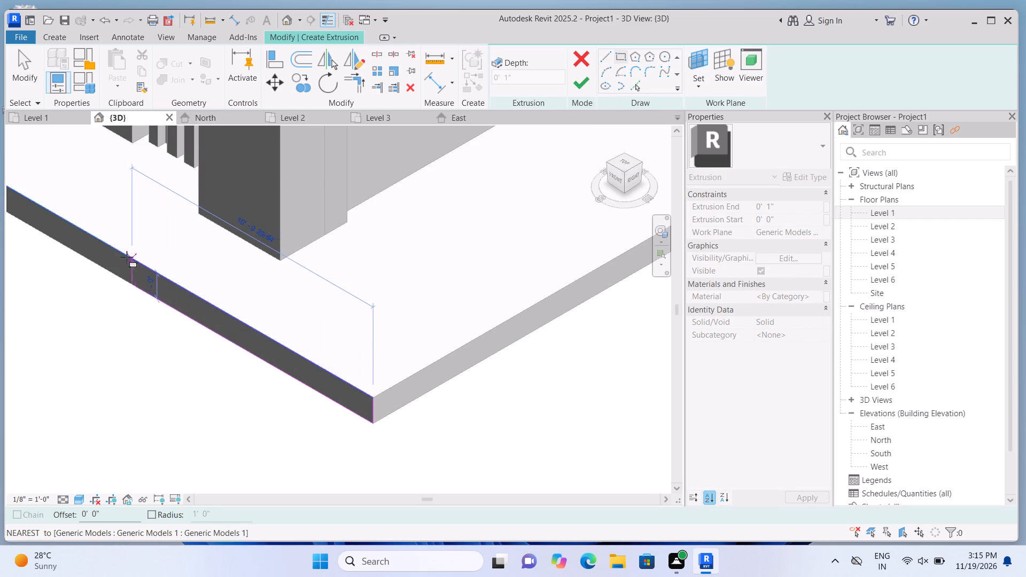
pyautogui.click(120, 249)
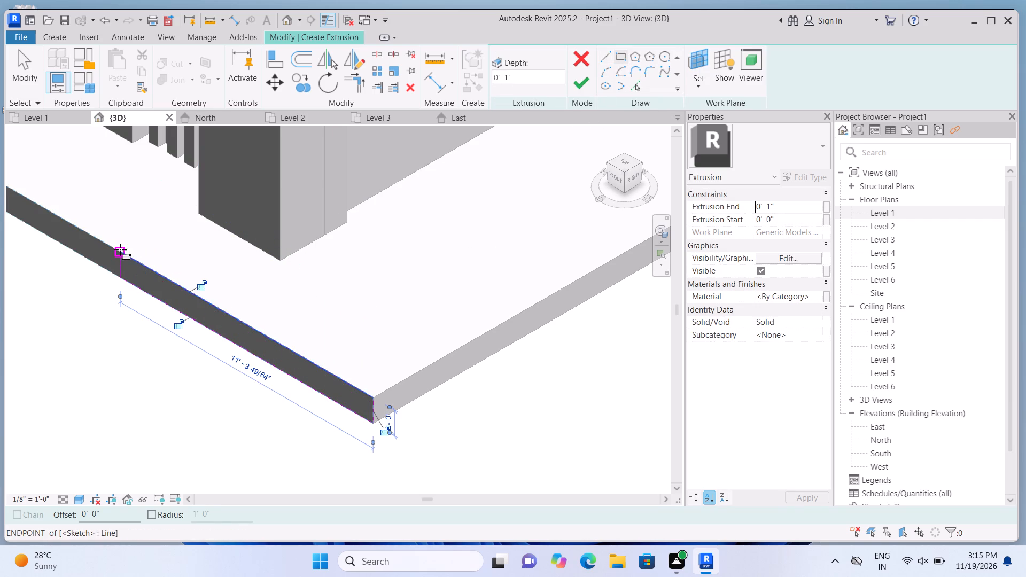
# Set the new rectangle's extrusion end to 1'9" and finish the extrusion.
pyautogui.click(791, 205)
pyautogui.press('BackSpace')
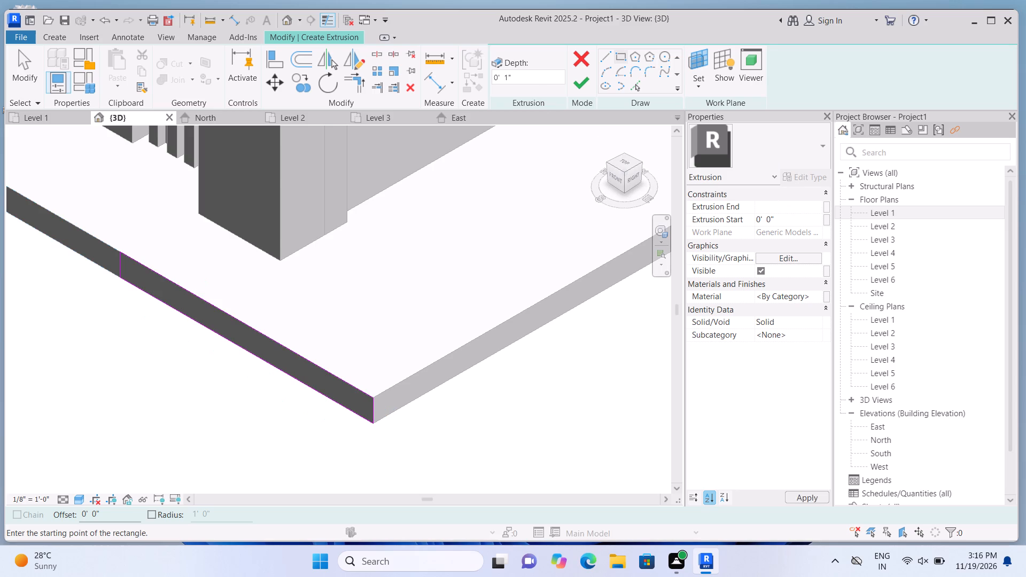
pyautogui.write('1\'9"')
pyautogui.press('Return')
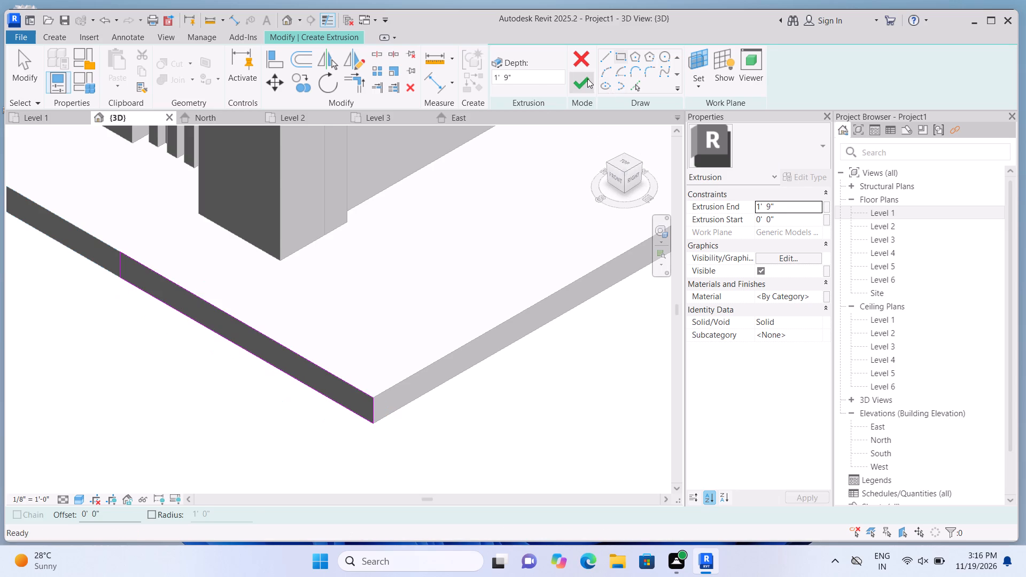
pyautogui.click(587, 79)
# Stretch the new block's inner end along the slab's front edge toward the balcony-side wall, to just below the grooved ground-floor panel.
pyautogui.scroll(-7, 530, 371)
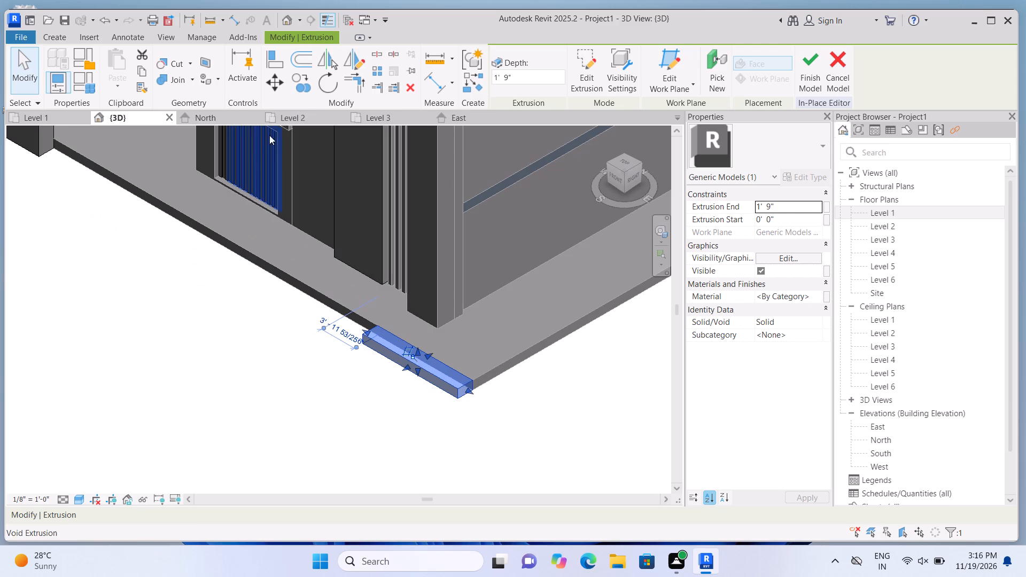
pyautogui.scroll(1, 277, 294)
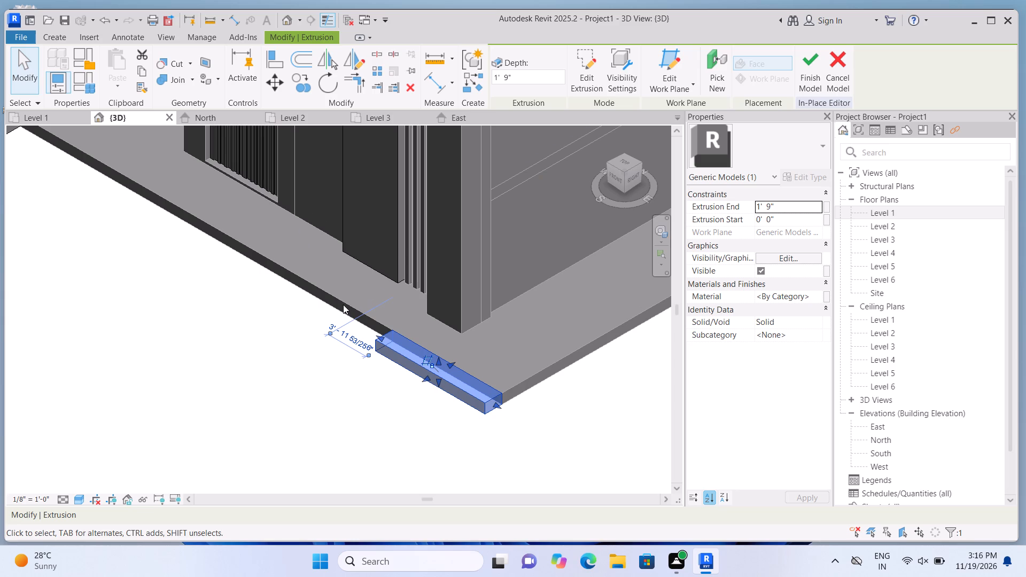
pyautogui.scroll(2, 343, 305)
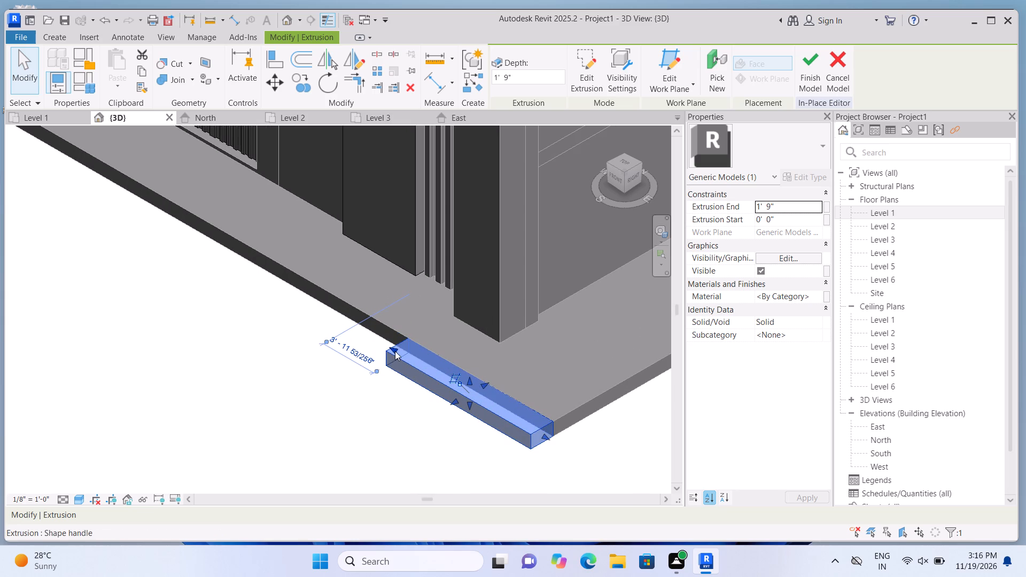
pyautogui.moveTo(394, 348); pyautogui.dragTo(246, 243)
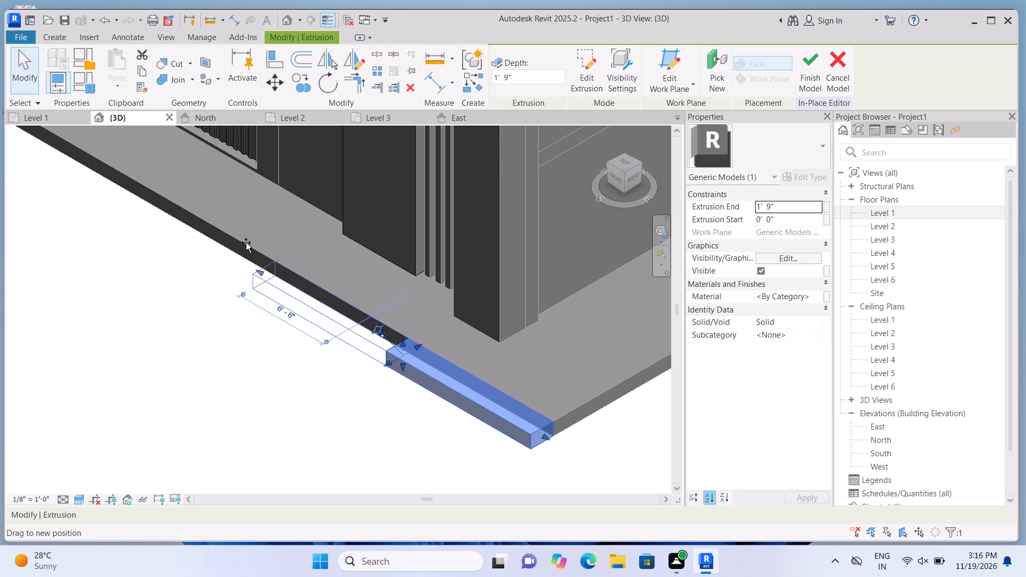
pyautogui.moveTo(246, 243); pyautogui.dragTo(160, 181)
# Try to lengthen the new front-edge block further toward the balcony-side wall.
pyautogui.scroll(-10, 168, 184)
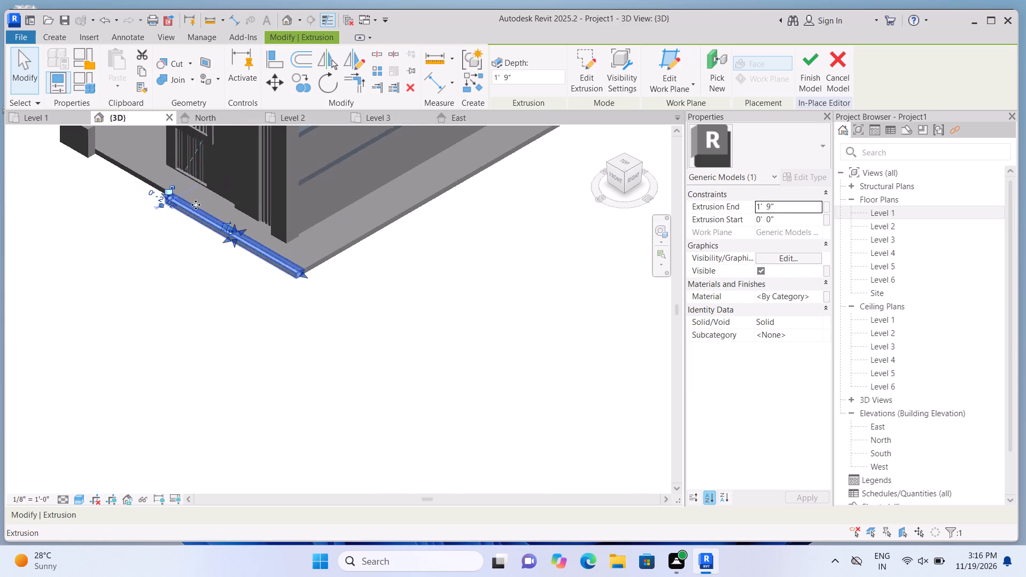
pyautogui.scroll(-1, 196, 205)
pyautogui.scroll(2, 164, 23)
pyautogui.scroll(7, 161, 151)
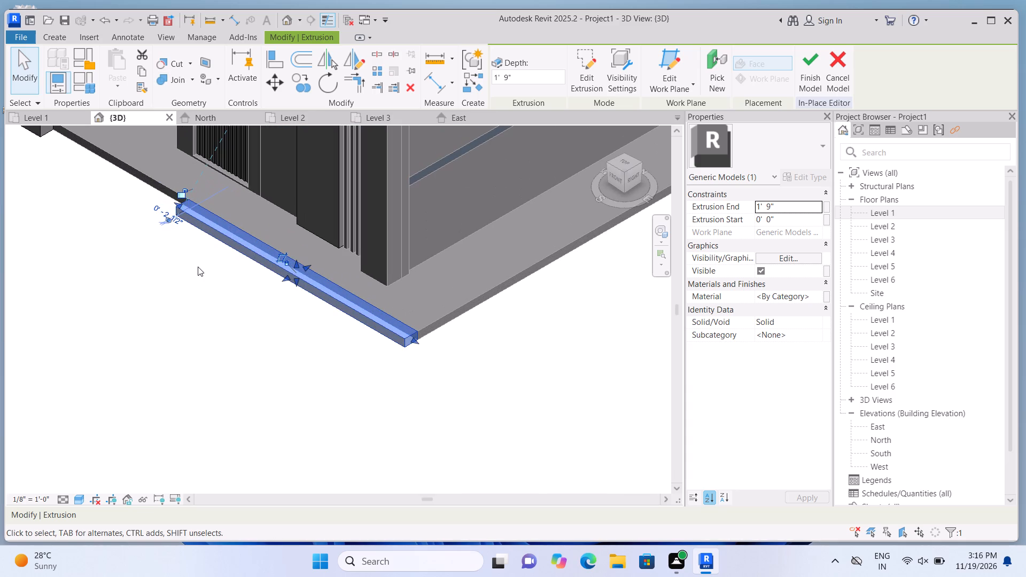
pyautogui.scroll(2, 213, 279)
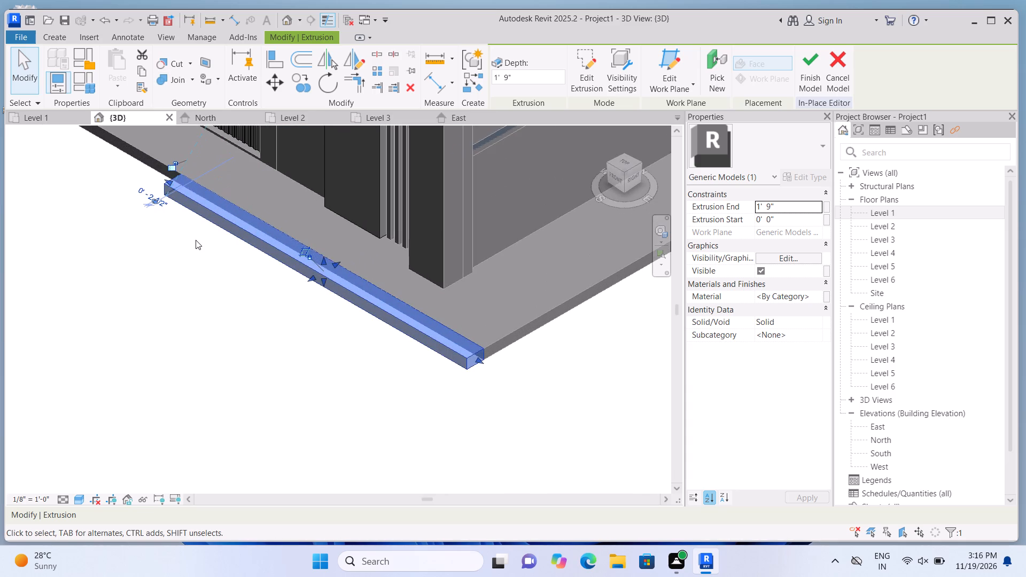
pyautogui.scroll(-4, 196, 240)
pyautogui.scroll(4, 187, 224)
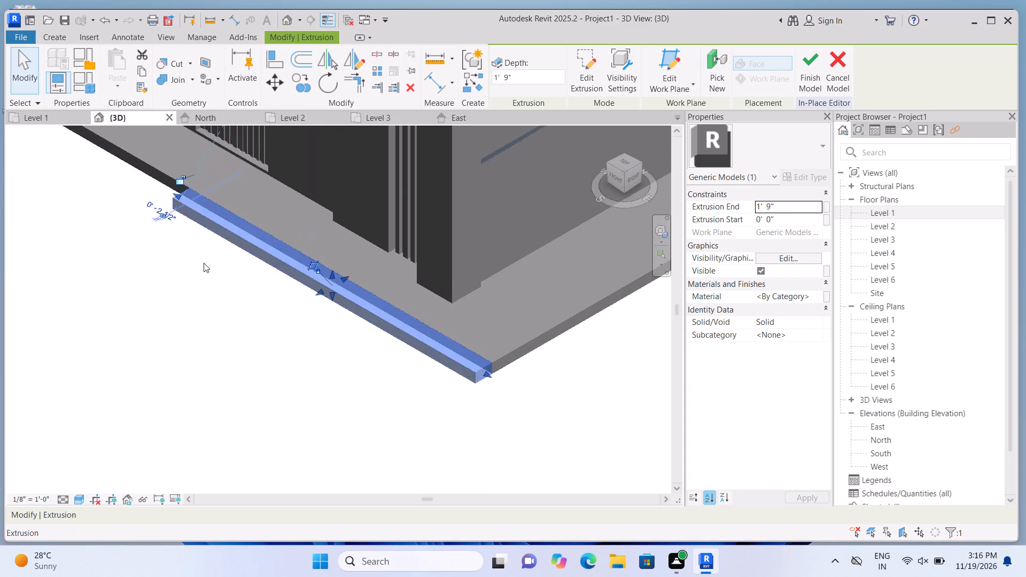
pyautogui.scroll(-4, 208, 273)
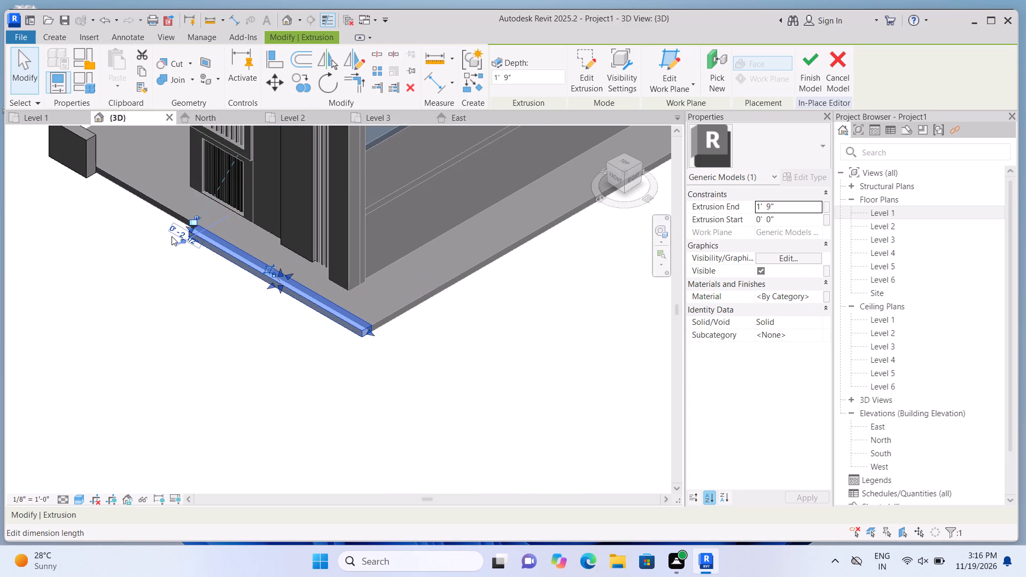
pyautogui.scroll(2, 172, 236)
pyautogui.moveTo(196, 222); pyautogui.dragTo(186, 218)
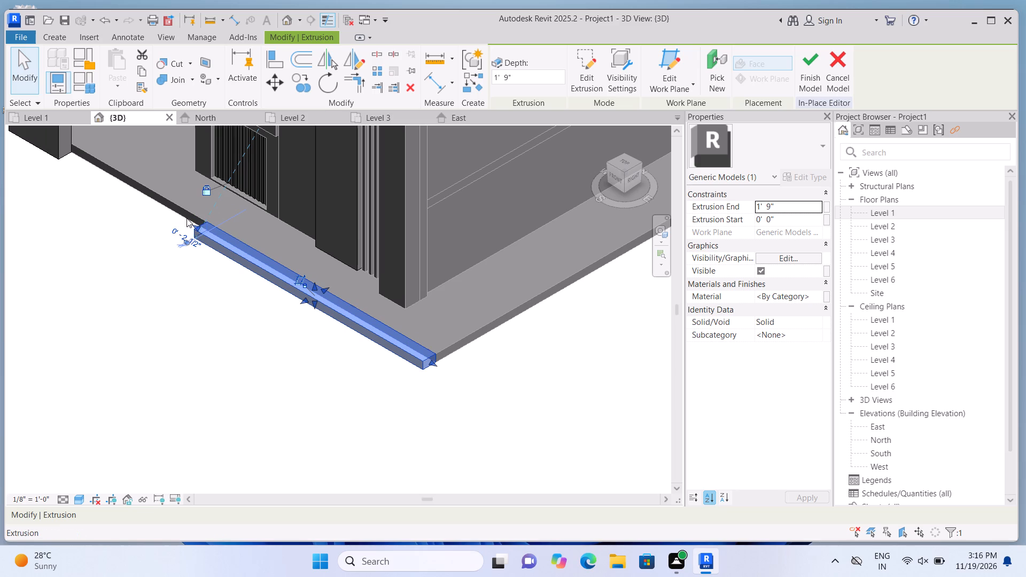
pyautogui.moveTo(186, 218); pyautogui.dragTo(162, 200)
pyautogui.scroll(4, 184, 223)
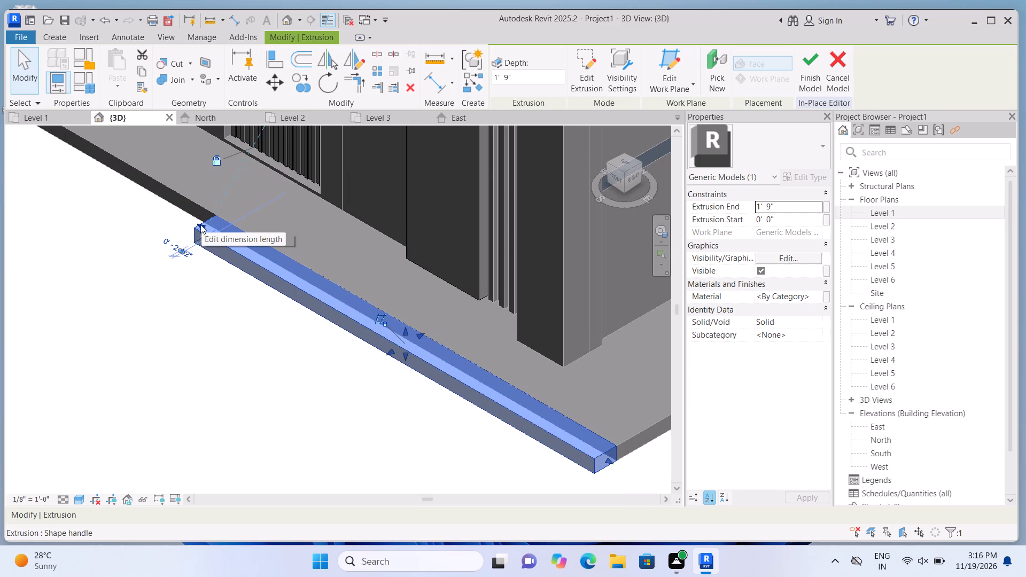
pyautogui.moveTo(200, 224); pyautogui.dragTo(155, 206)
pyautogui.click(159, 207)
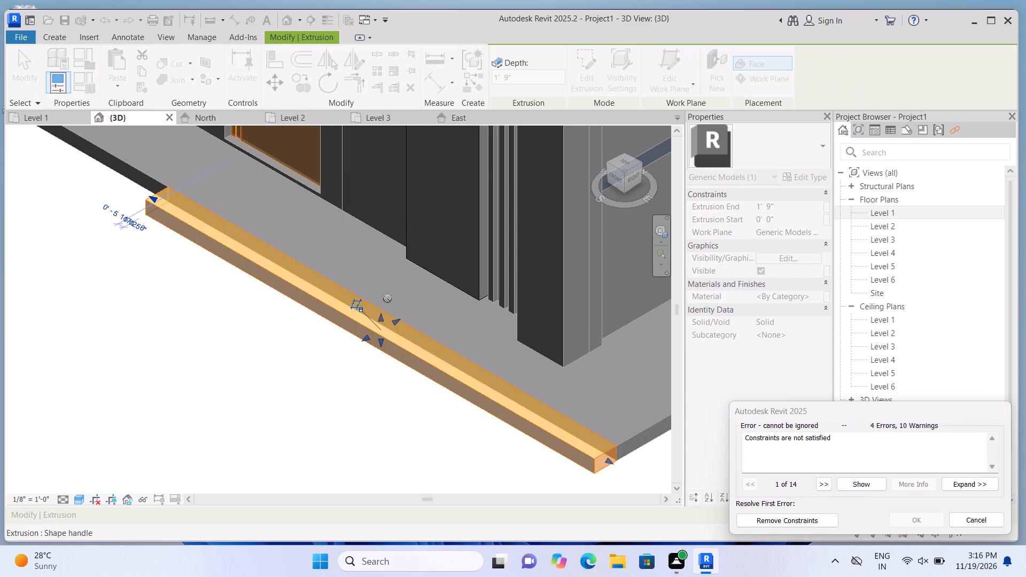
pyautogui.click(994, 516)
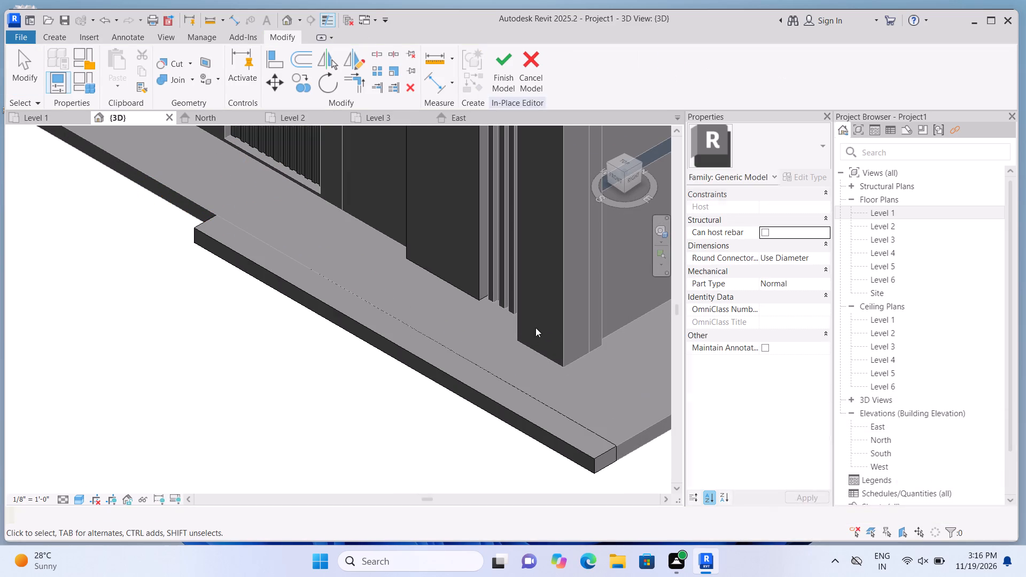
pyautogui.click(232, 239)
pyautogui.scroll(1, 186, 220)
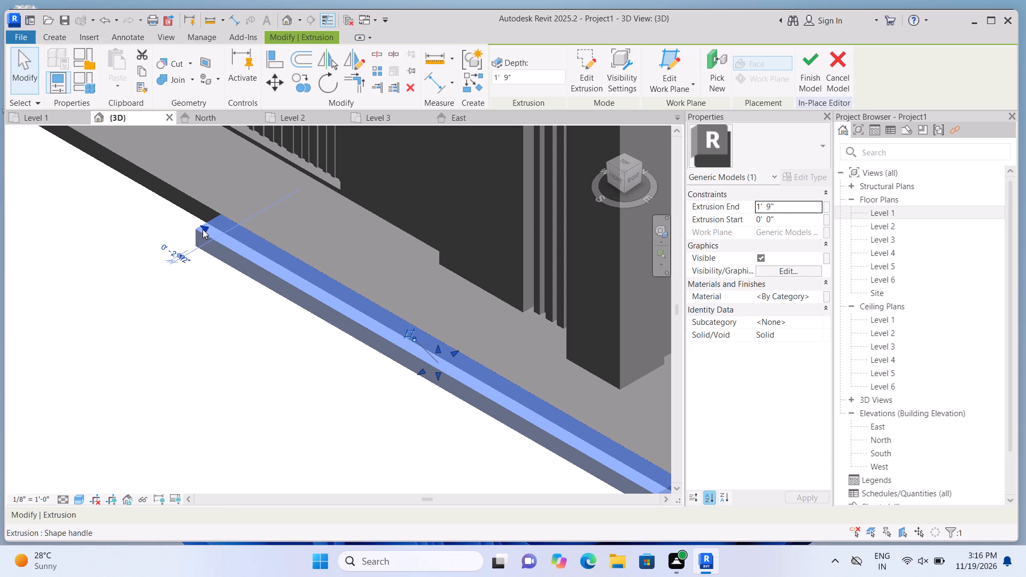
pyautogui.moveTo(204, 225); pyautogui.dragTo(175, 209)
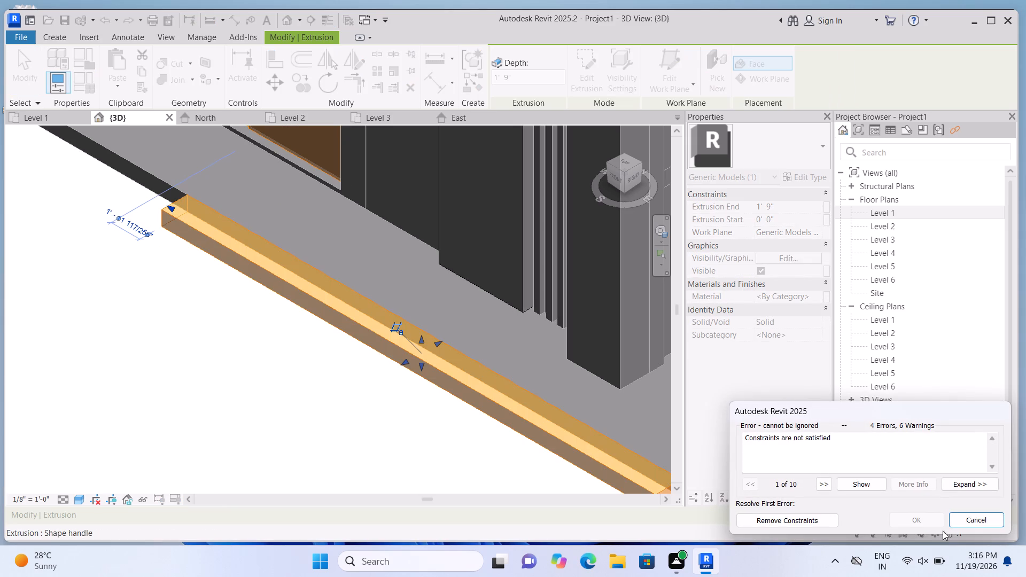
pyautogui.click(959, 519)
# Raise the top face of the long front-edge block well above the slab to form a low boundary wall.
pyautogui.scroll(-2, 307, 306)
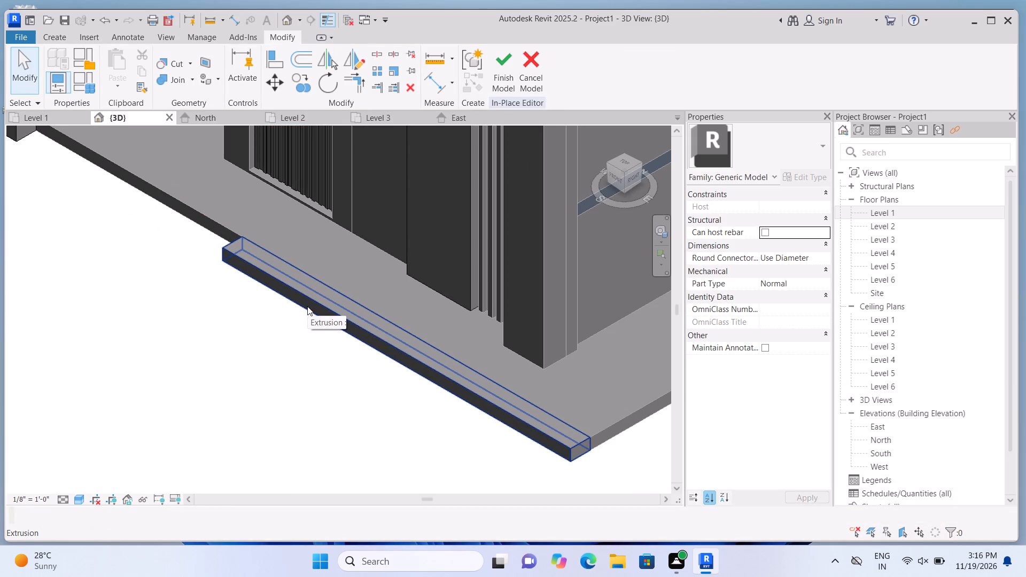
pyautogui.scroll(1, 307, 306)
pyautogui.click(336, 309)
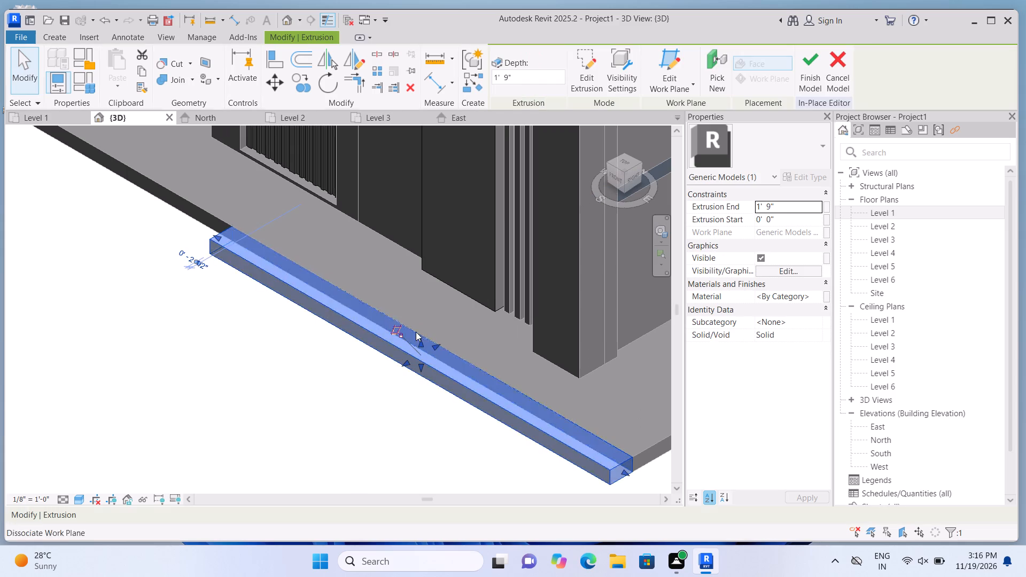
pyautogui.moveTo(418, 340); pyautogui.dragTo(425, 244)
pyautogui.scroll(-3, 424, 242)
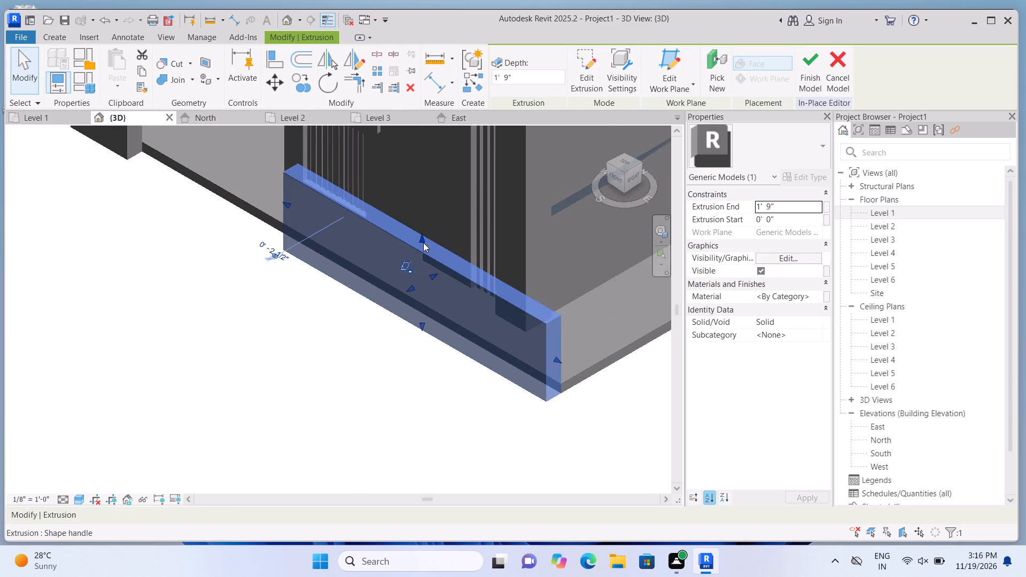
pyautogui.scroll(-4, 423, 243)
pyautogui.click(358, 385)
pyautogui.scroll(-4, 403, 375)
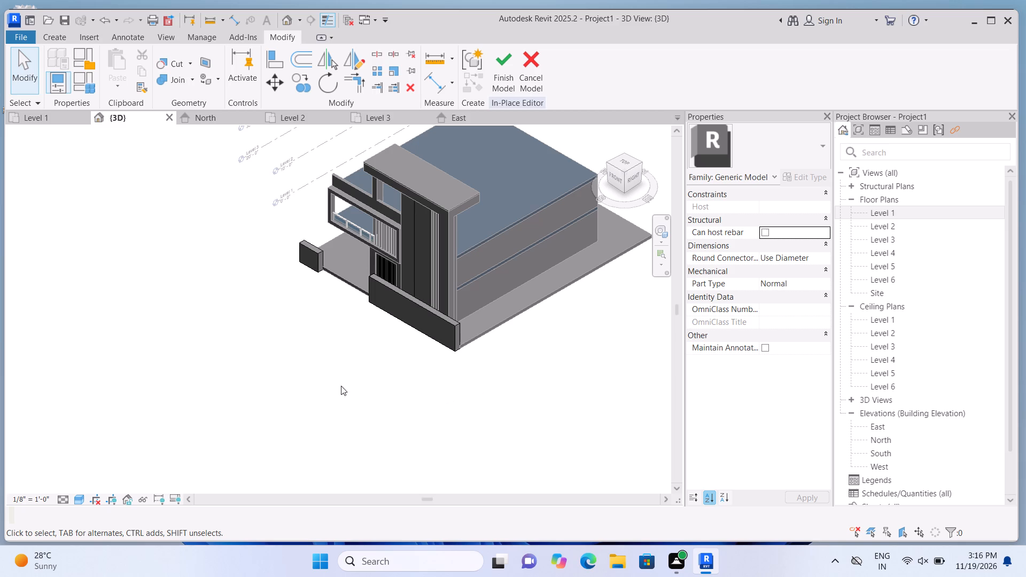
pyautogui.keyDown('shift'); pyautogui.moveTo(263, 333); pyautogui.dragTo(318, 369, button='middle'); pyautogui.keyUp('shift')
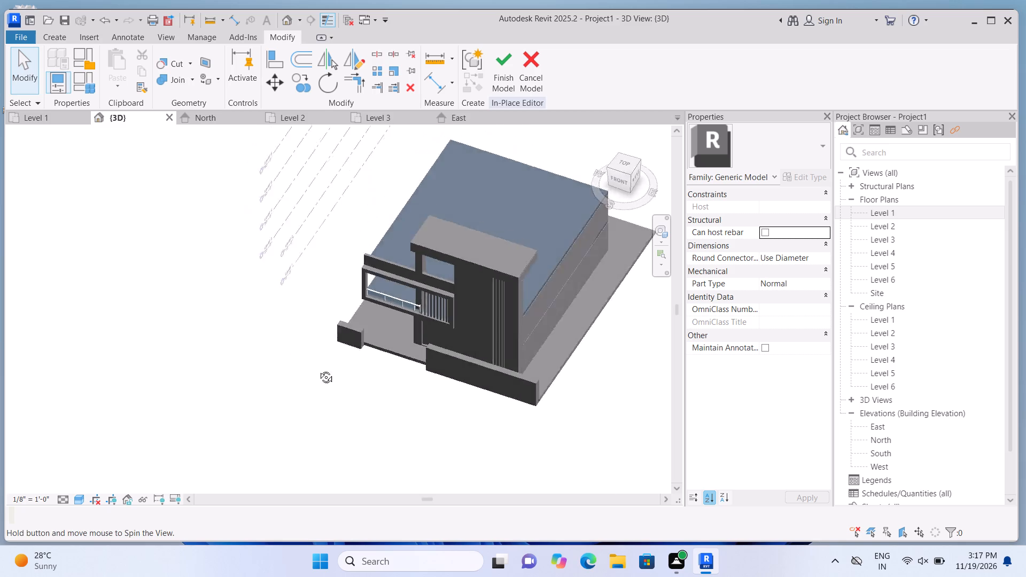
# Examine the front boundary walls and the balcony side of the house from several angles, ending at the short corner block.
pyautogui.keyDown('shift'); pyautogui.moveTo(318, 369); pyautogui.dragTo(406, 383, button='middle'); pyautogui.keyUp('shift')
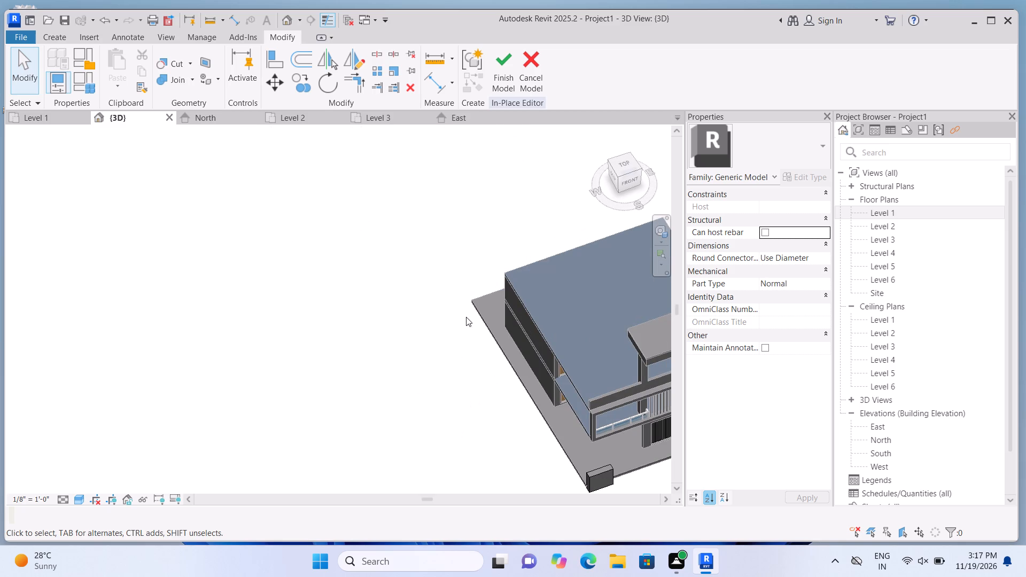
pyautogui.scroll(-6, 466, 316)
pyautogui.scroll(6, 540, 397)
pyautogui.keyDown('shift'); pyautogui.moveTo(439, 447); pyautogui.dragTo(460, 357, button='middle'); pyautogui.keyUp('shift')
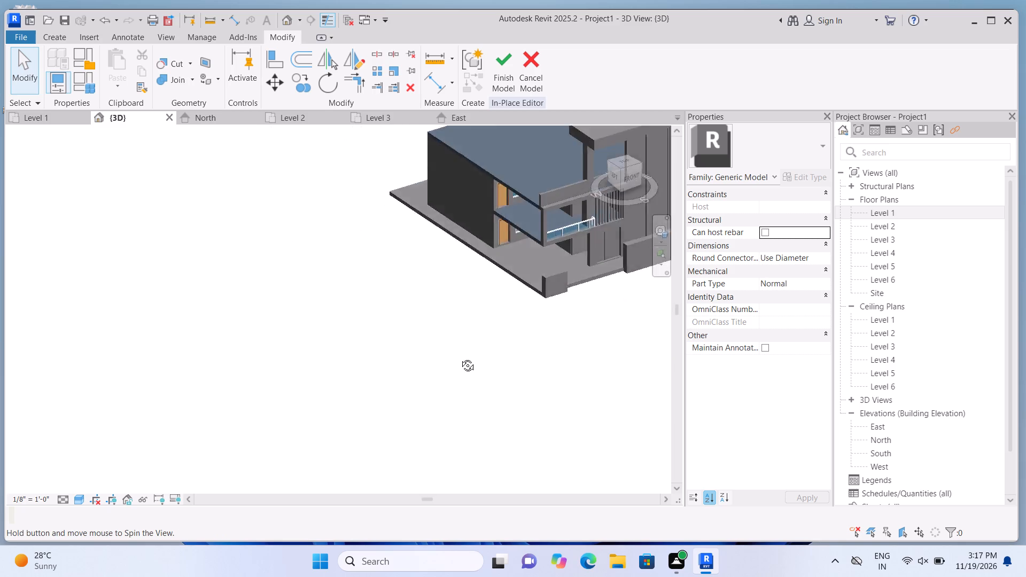
pyautogui.keyDown('shift'); pyautogui.moveTo(460, 357); pyautogui.dragTo(466, 306, button='middle'); pyautogui.keyUp('shift')
pyautogui.keyDown('shift'); pyautogui.scroll(1, 466, 306); pyautogui.keyUp('shift')
pyautogui.scroll(-9, 464, 298)
pyautogui.scroll(4, 560, 234)
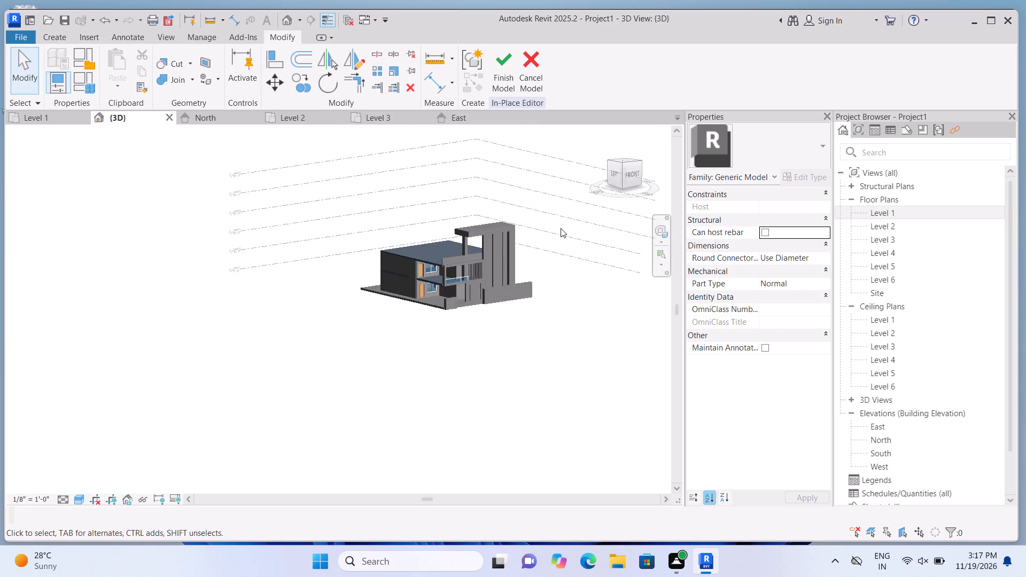
pyautogui.scroll(6, 561, 228)
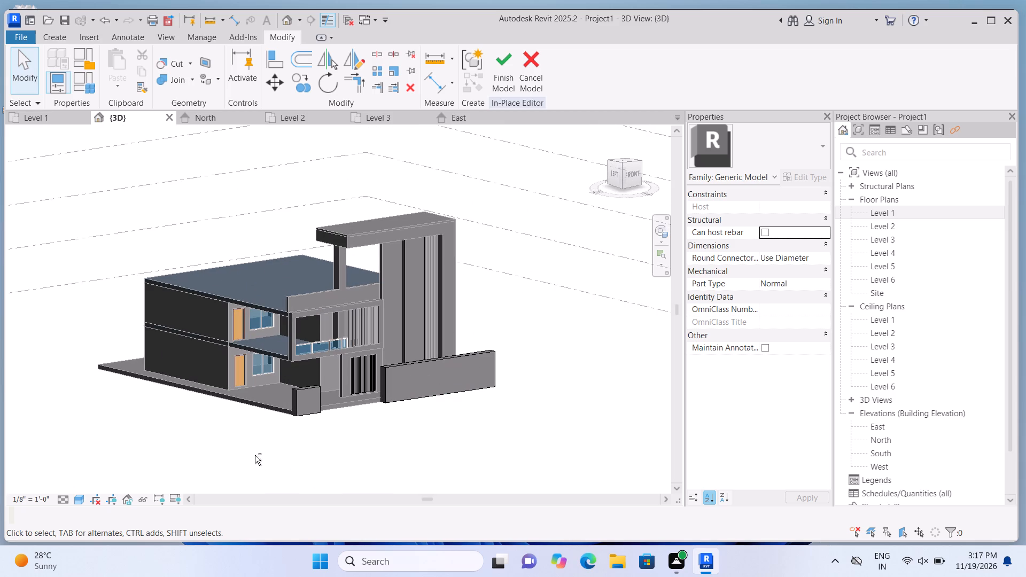
pyautogui.scroll(1, 159, 470)
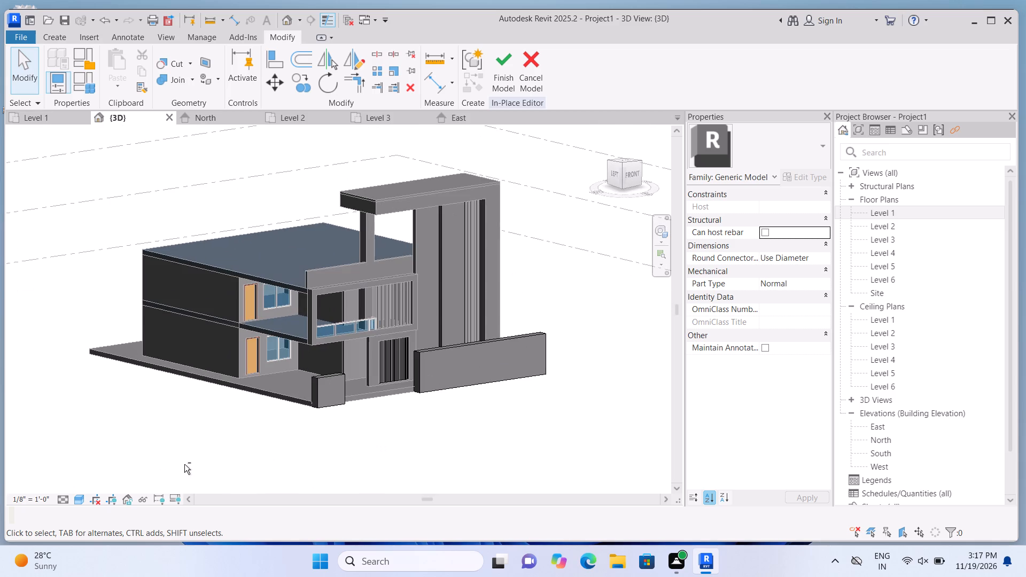
pyautogui.keyDown('shift'); pyautogui.moveTo(184, 464); pyautogui.dragTo(246, 473, button='middle'); pyautogui.keyUp('shift')
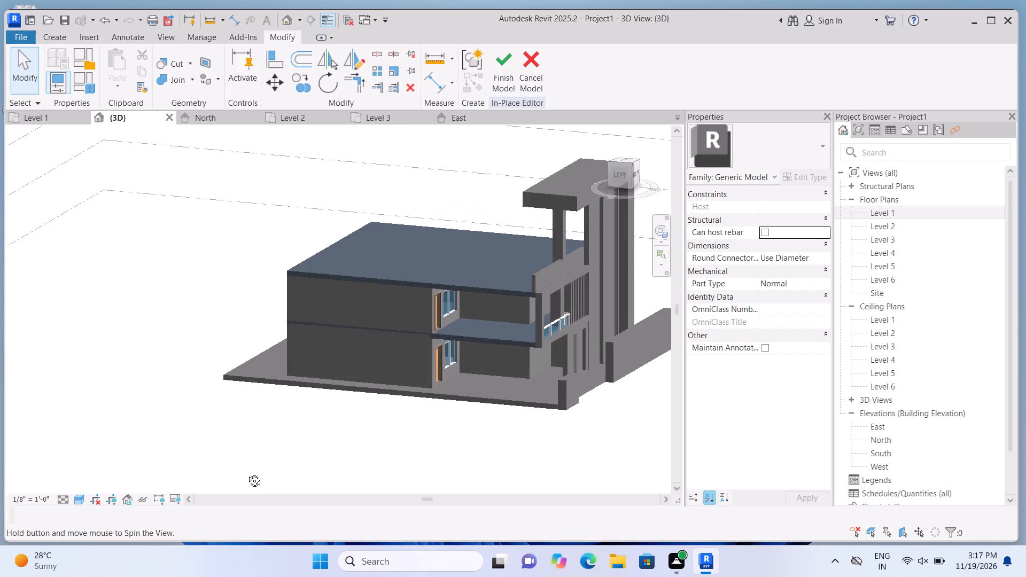
pyautogui.keyDown('shift'); pyautogui.moveTo(246, 473); pyautogui.dragTo(246, 473, button='middle'); pyautogui.keyUp('shift')
pyautogui.scroll(2, 471, 428)
pyautogui.scroll(2, 578, 428)
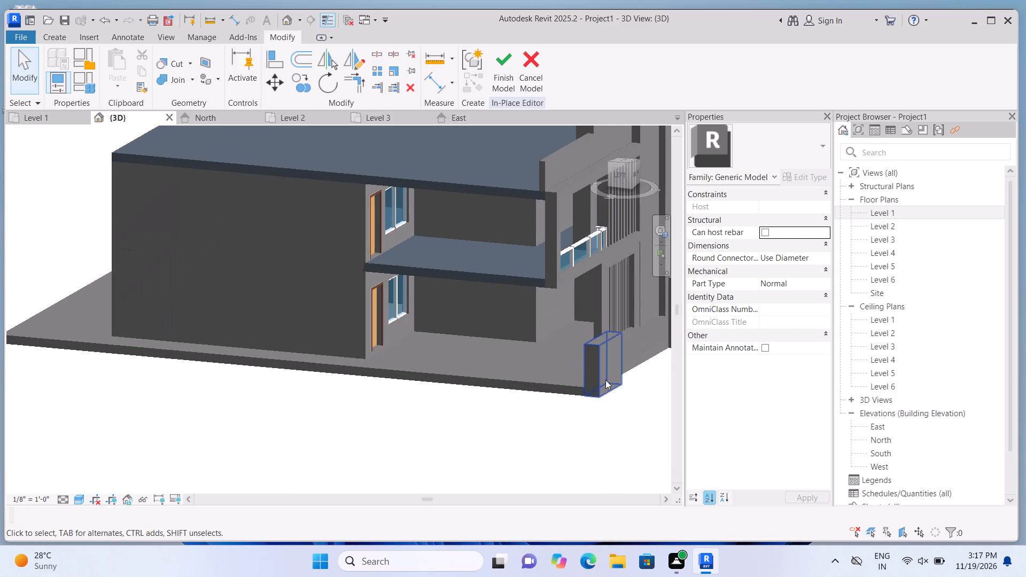
# Extrude a 1'9" wide rectangle, as high as the slab edge, by 1'9" from the short corner block's side face.
pyautogui.click(54, 36)
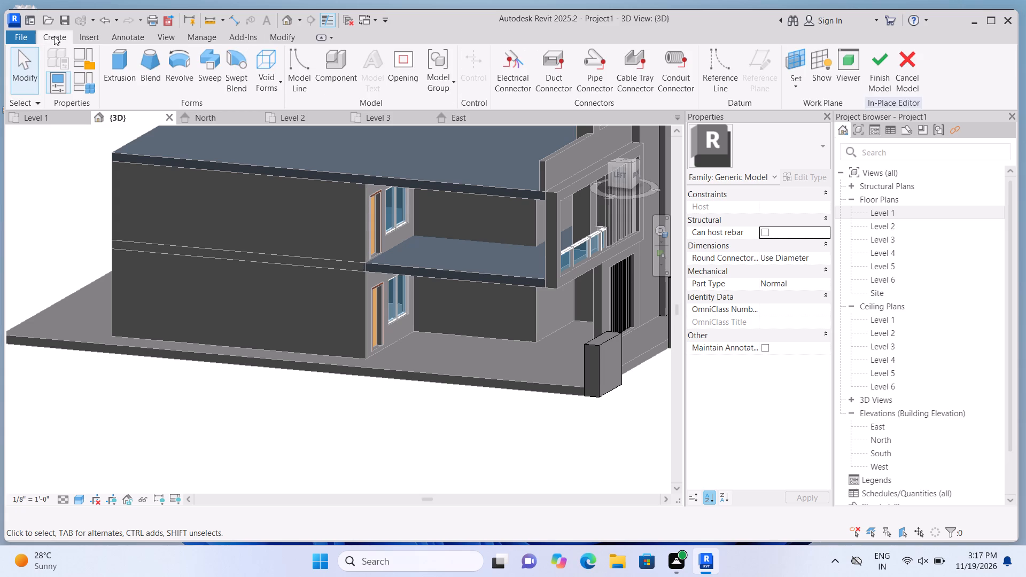
pyautogui.click(104, 59)
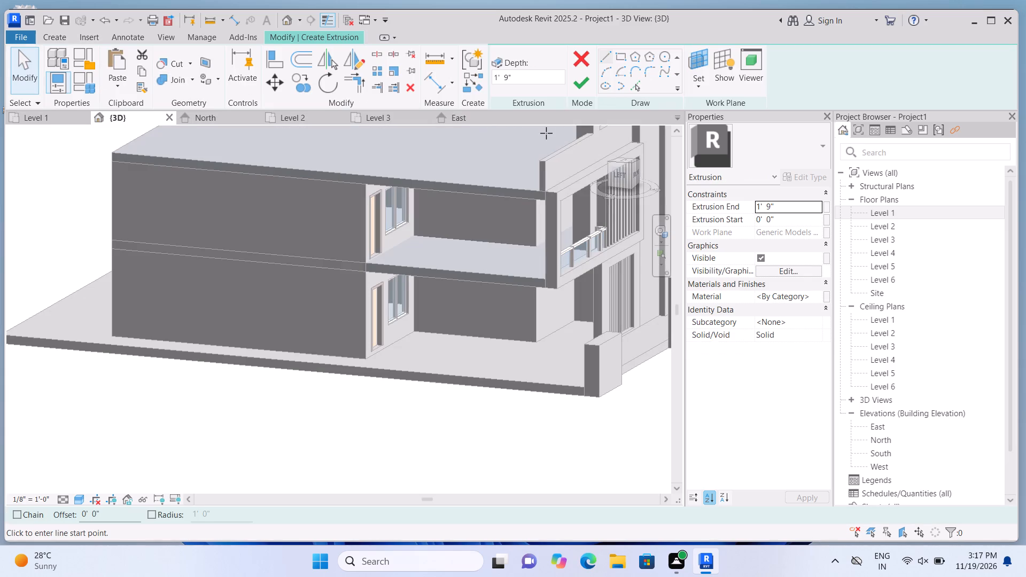
pyautogui.click(699, 88)
pyautogui.click(709, 132)
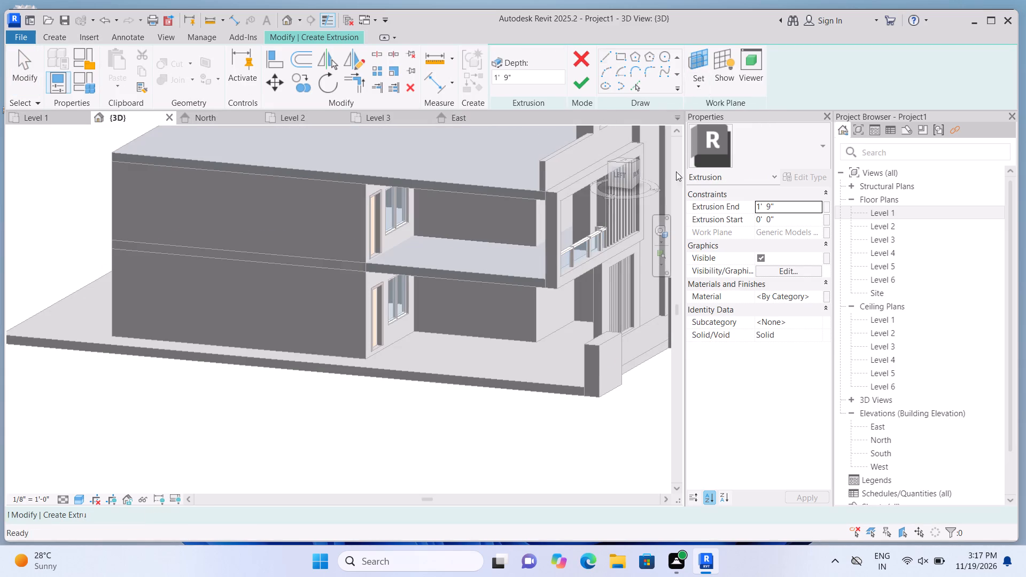
pyautogui.scroll(3, 527, 402)
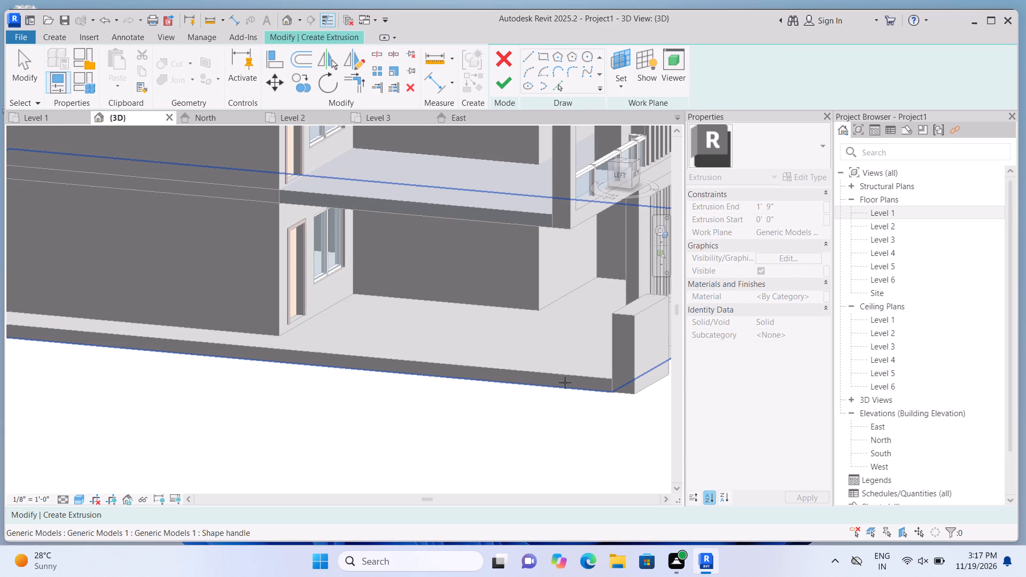
pyautogui.click(621, 370)
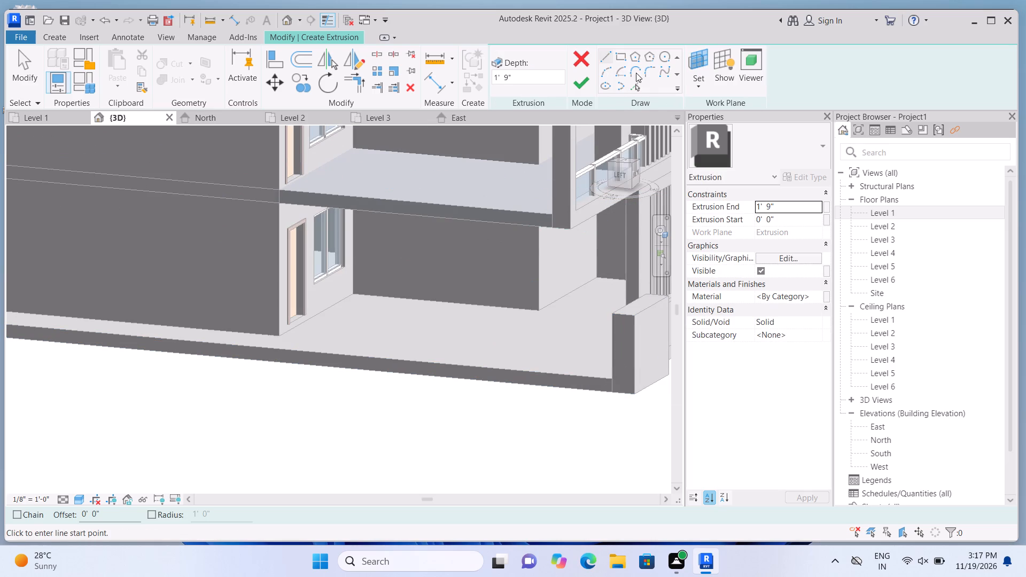
pyautogui.click(622, 53)
pyautogui.scroll(1, 643, 388)
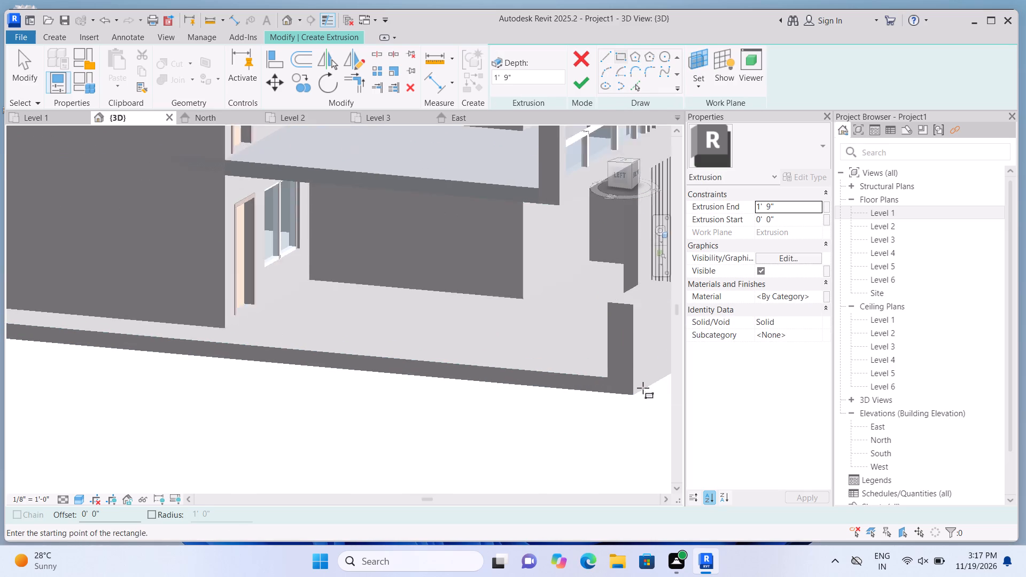
pyautogui.scroll(1, 643, 388)
pyautogui.click(631, 395)
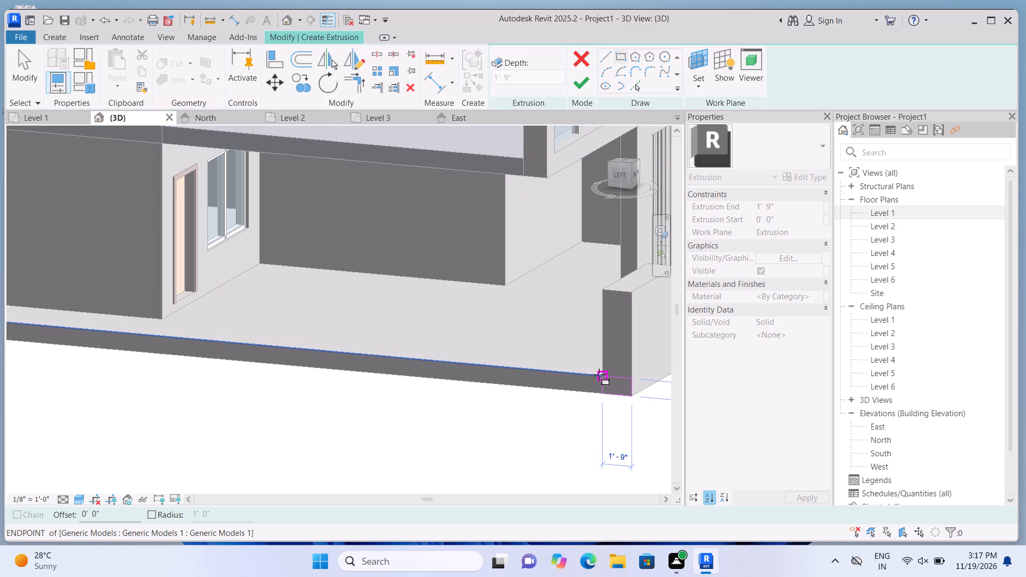
pyautogui.click(599, 375)
pyautogui.click(578, 83)
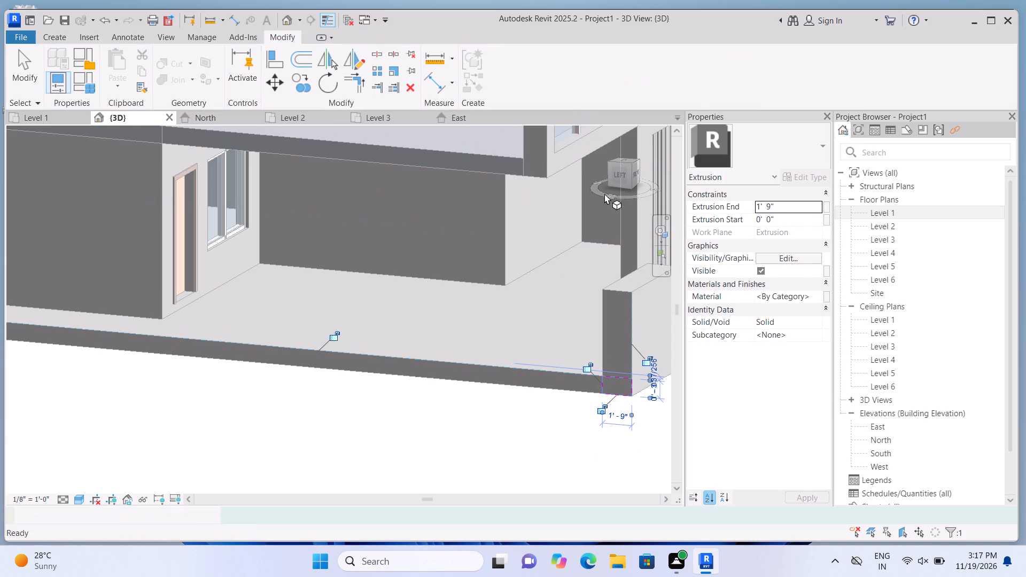
# Stretch the new block along the slab's balcony-side edge to just short of the ground-floor door.
pyautogui.scroll(-1, 590, 314)
pyautogui.moveTo(589, 376); pyautogui.dragTo(377, 360)
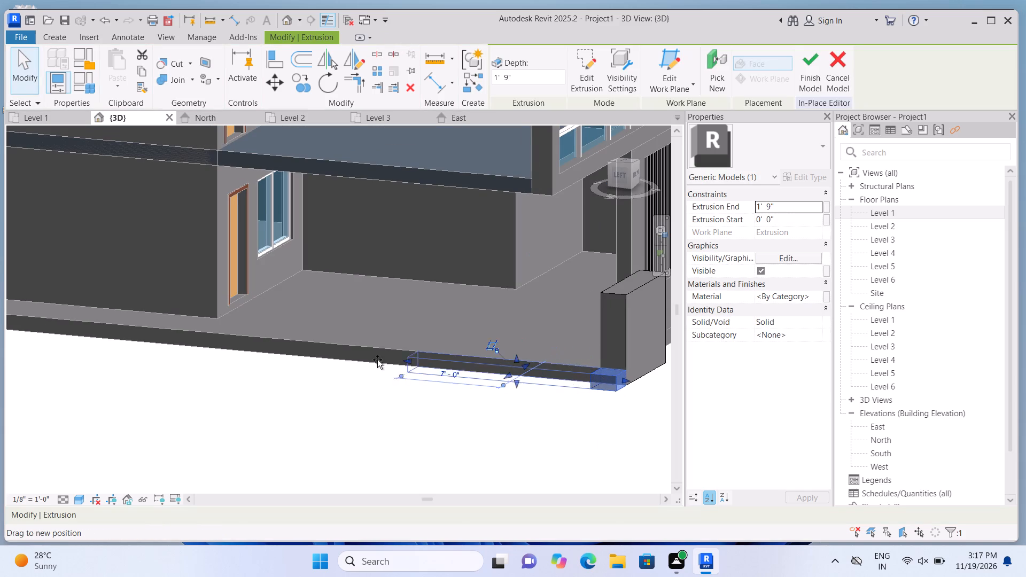
pyautogui.moveTo(377, 360); pyautogui.dragTo(242, 346)
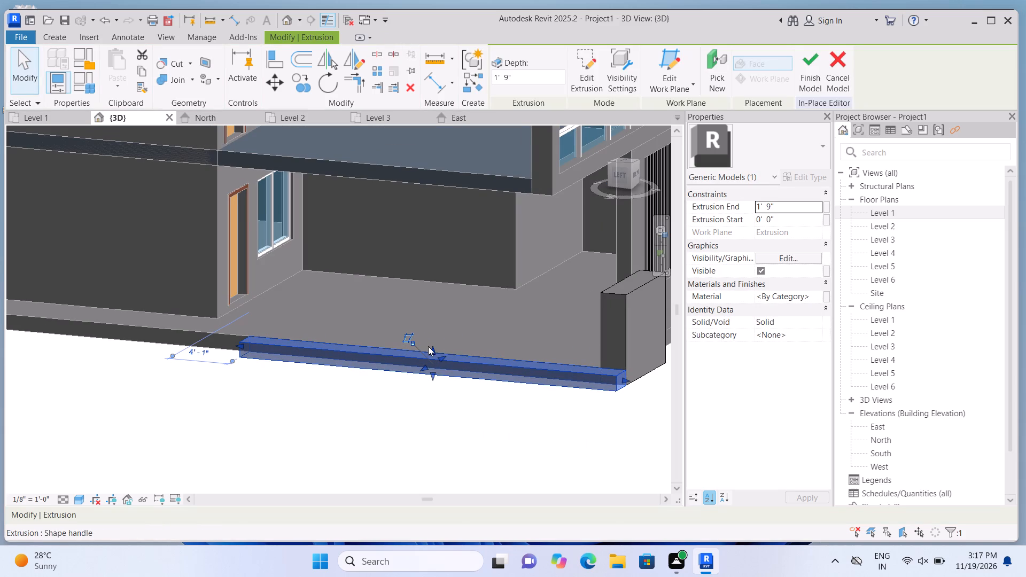
# Raise the top face of the side-edge block to the height of the short corner block.
pyautogui.moveTo(433, 349); pyautogui.dragTo(468, 288)
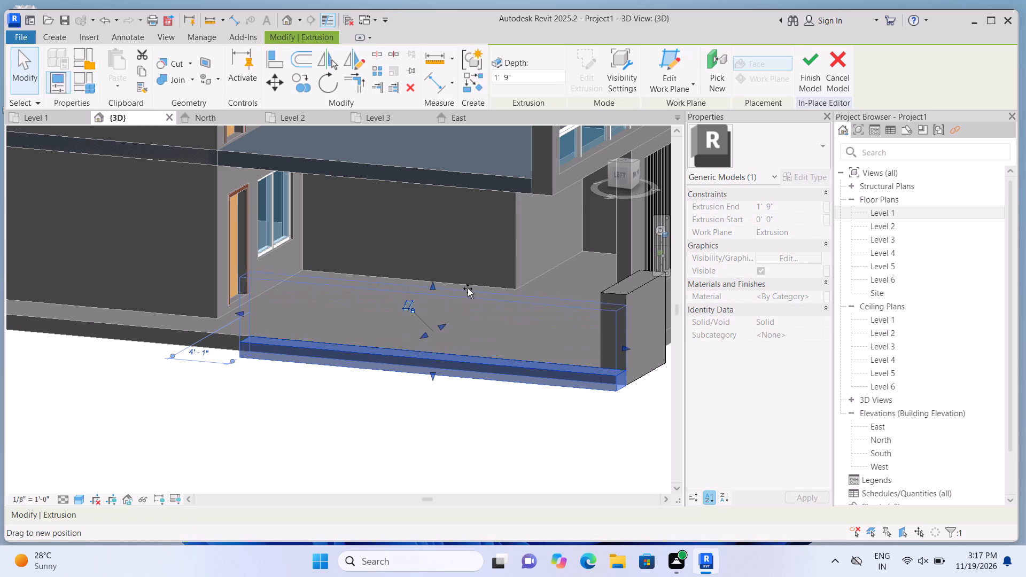
pyautogui.moveTo(468, 288); pyautogui.dragTo(471, 284)
pyautogui.click(430, 399)
pyautogui.scroll(-4, 426, 401)
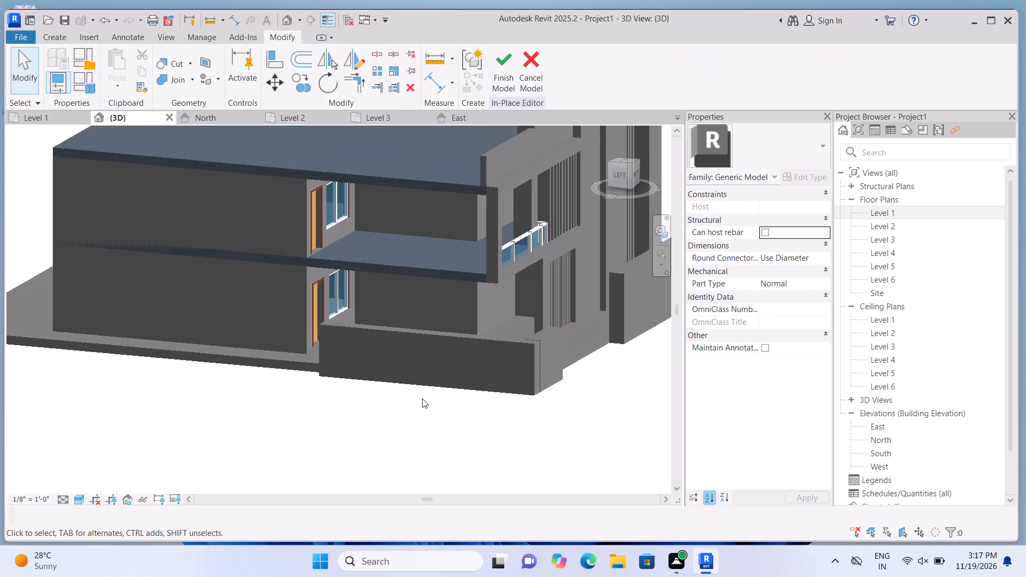
pyautogui.scroll(-3, 417, 396)
pyautogui.scroll(1, 279, 209)
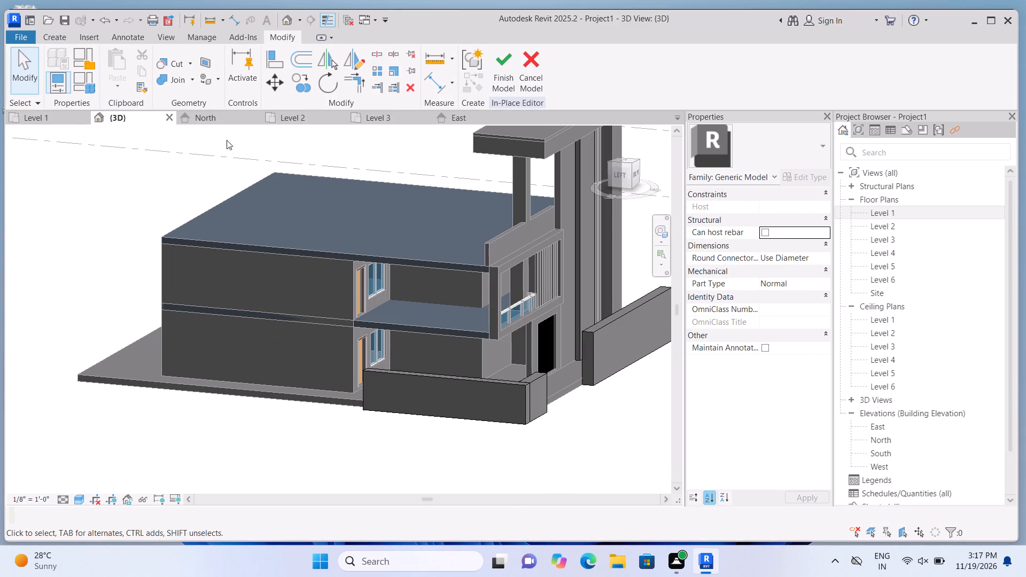
# Join the new side boundary wall's geometry with the short front corner block.
pyautogui.click(192, 76)
pyautogui.click(195, 99)
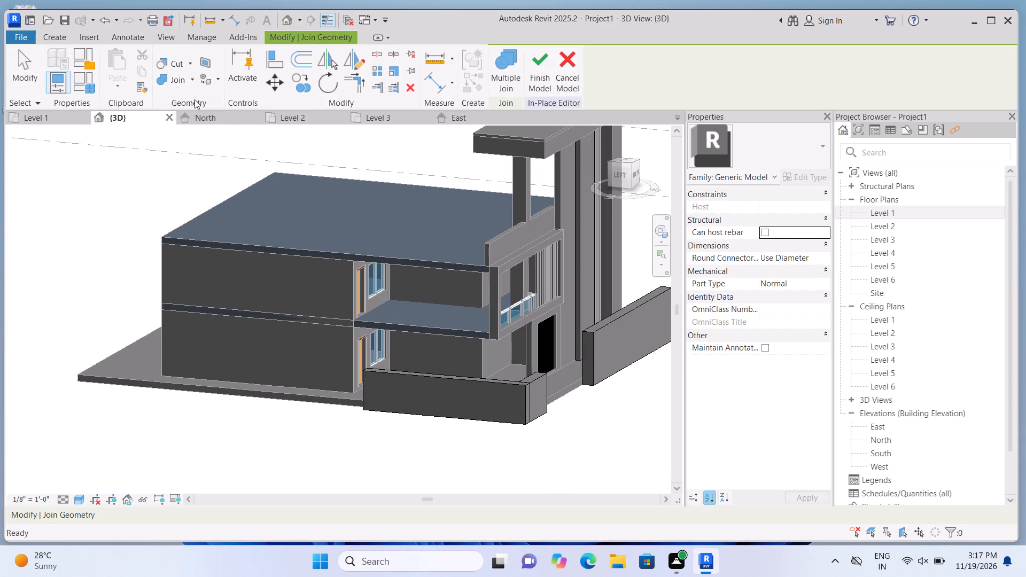
pyautogui.click(479, 393)
pyautogui.click(545, 393)
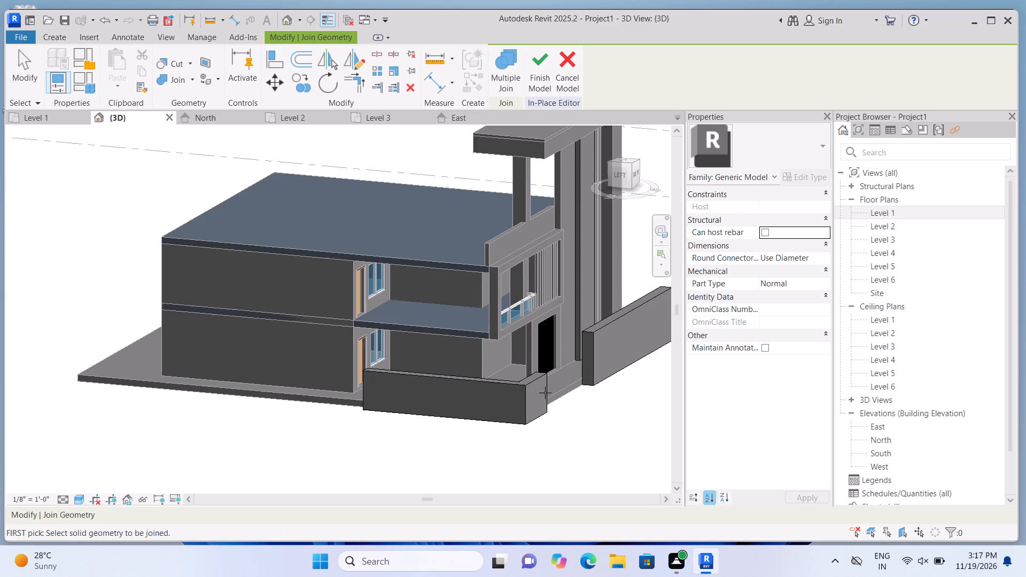
pyautogui.scroll(-2, 545, 393)
pyautogui.scroll(2, 408, 406)
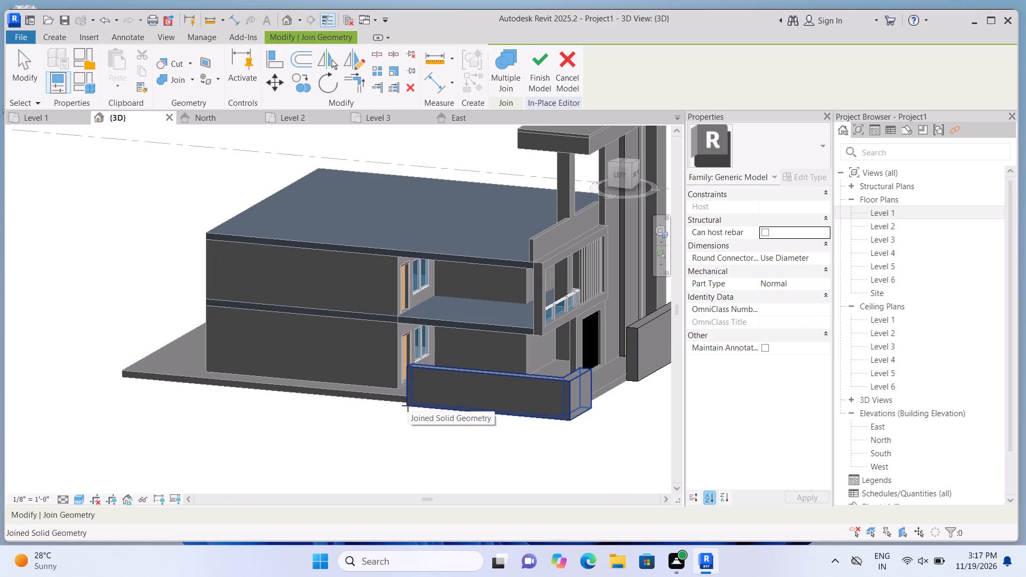
pyautogui.press('Escape')
# Extend the side boundary wall's far end along the slab edge to the slab's rear corner.
pyautogui.click(436, 397)
pyautogui.scroll(3, 436, 397)
pyautogui.scroll(-2, 395, 377)
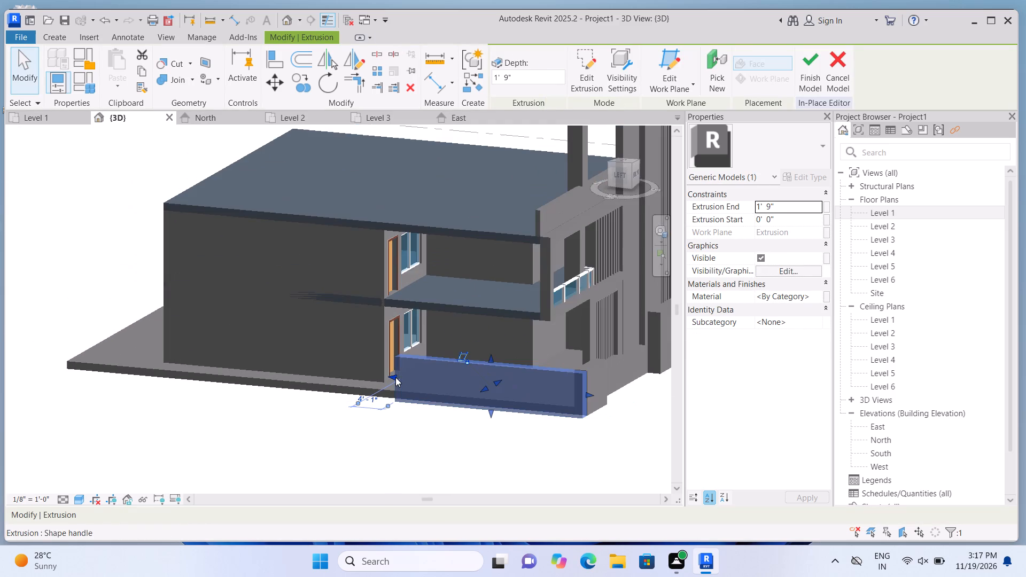
pyautogui.moveTo(387, 372); pyautogui.dragTo(88, 342)
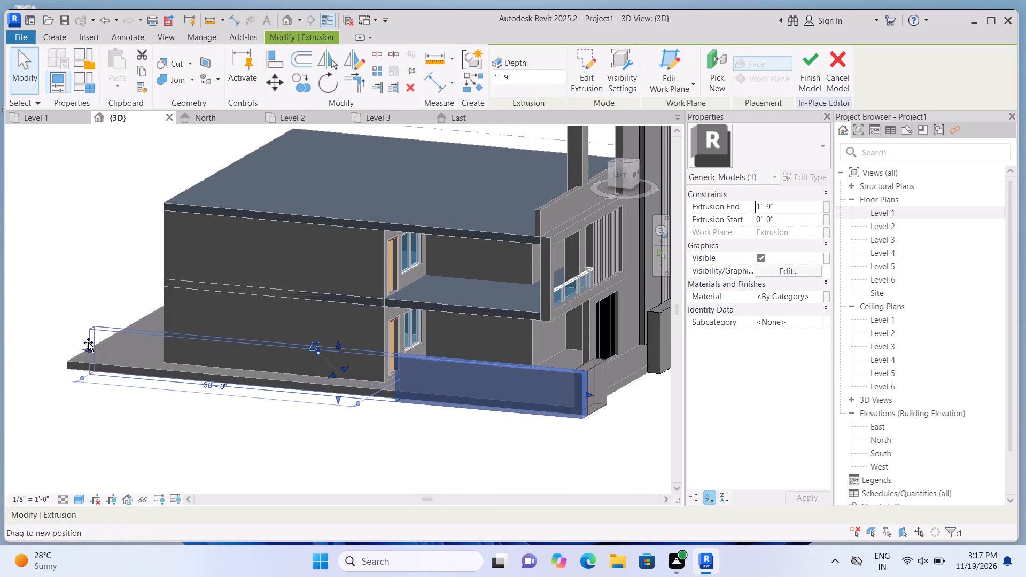
pyautogui.moveTo(88, 342); pyautogui.dragTo(71, 344)
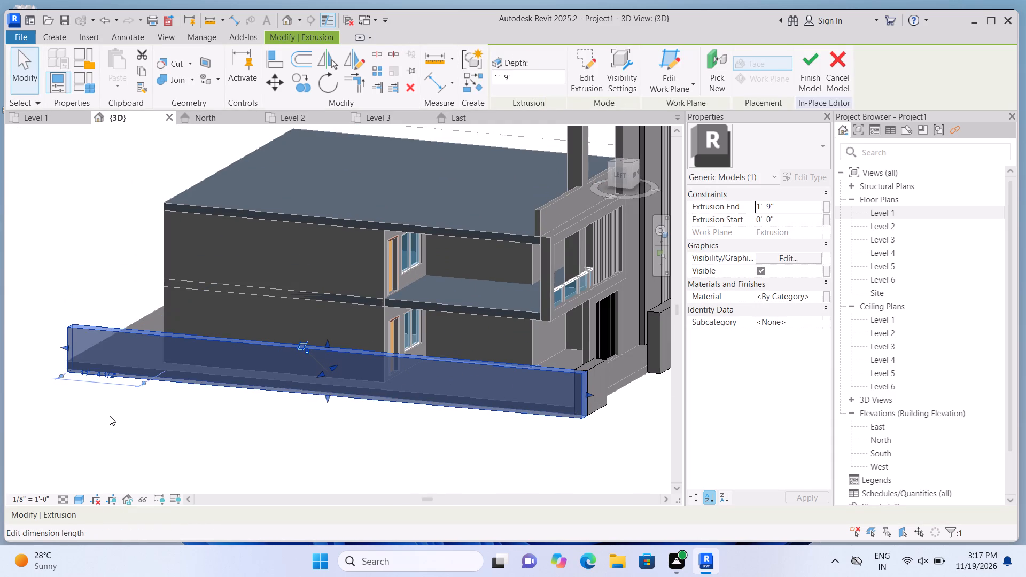
pyautogui.click(113, 419)
# Fine-tune the side boundary wall's rear end to line up with the slab's back edge.
pyautogui.scroll(-5, 117, 420)
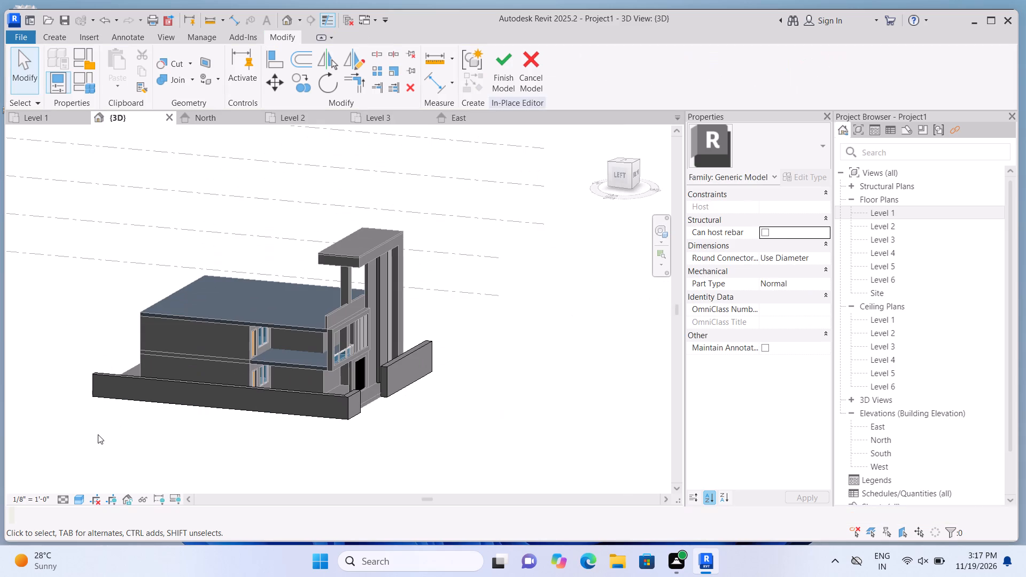
pyautogui.keyDown('shift'); pyautogui.moveTo(122, 435); pyautogui.dragTo(305, 433, button='middle'); pyautogui.keyUp('shift')
pyautogui.scroll(3, 352, 377)
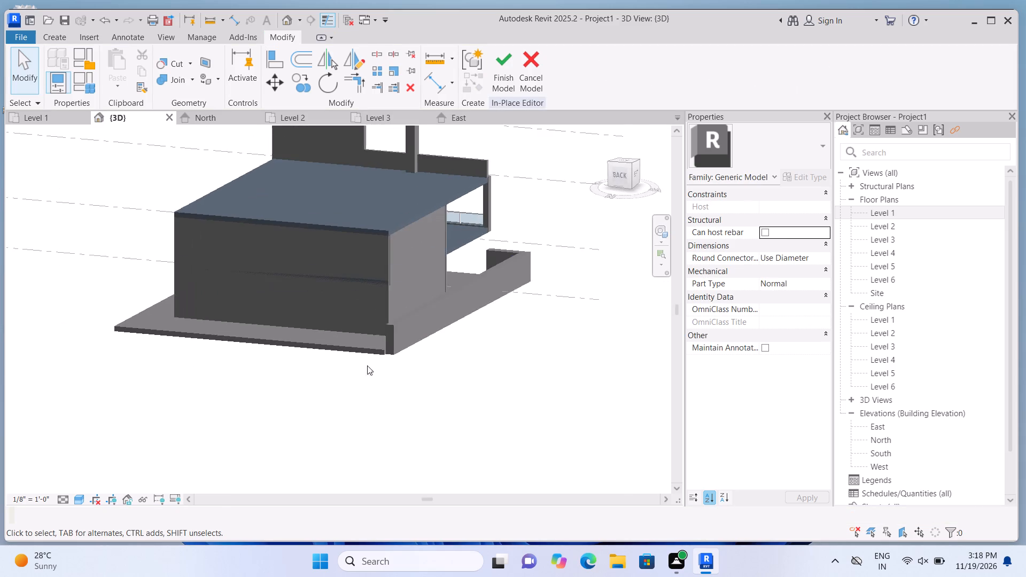
pyautogui.scroll(5, 367, 365)
pyautogui.click(392, 349)
pyautogui.scroll(2, 392, 349)
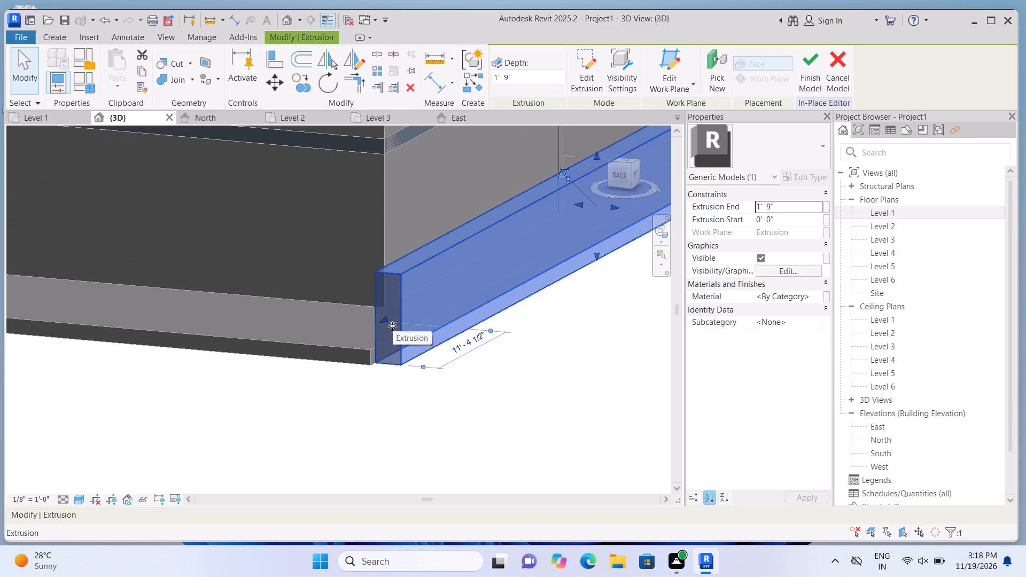
pyautogui.moveTo(385, 316); pyautogui.dragTo(380, 319)
pyautogui.click(380, 319)
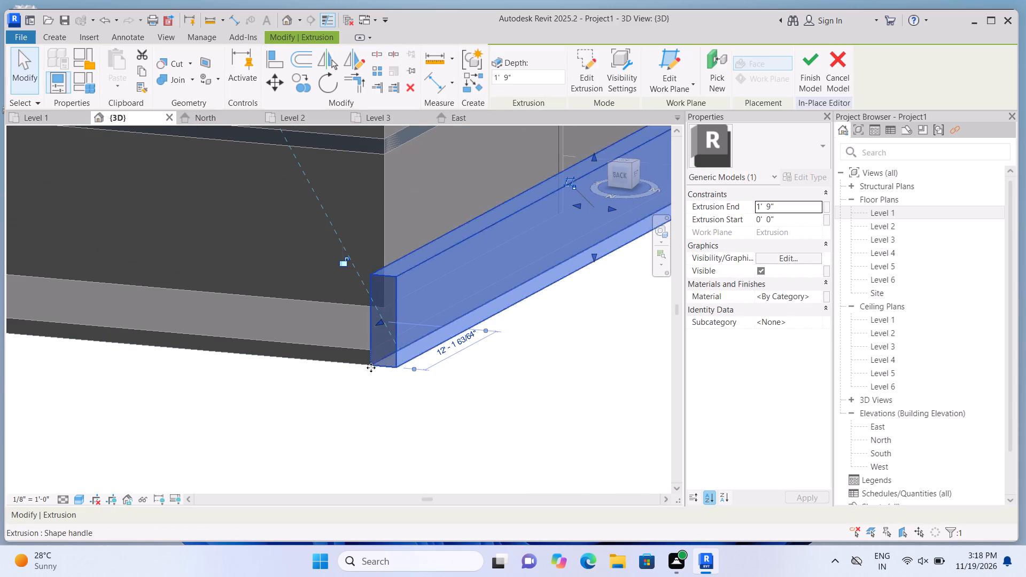
pyautogui.click(346, 408)
pyautogui.scroll(-5, 347, 406)
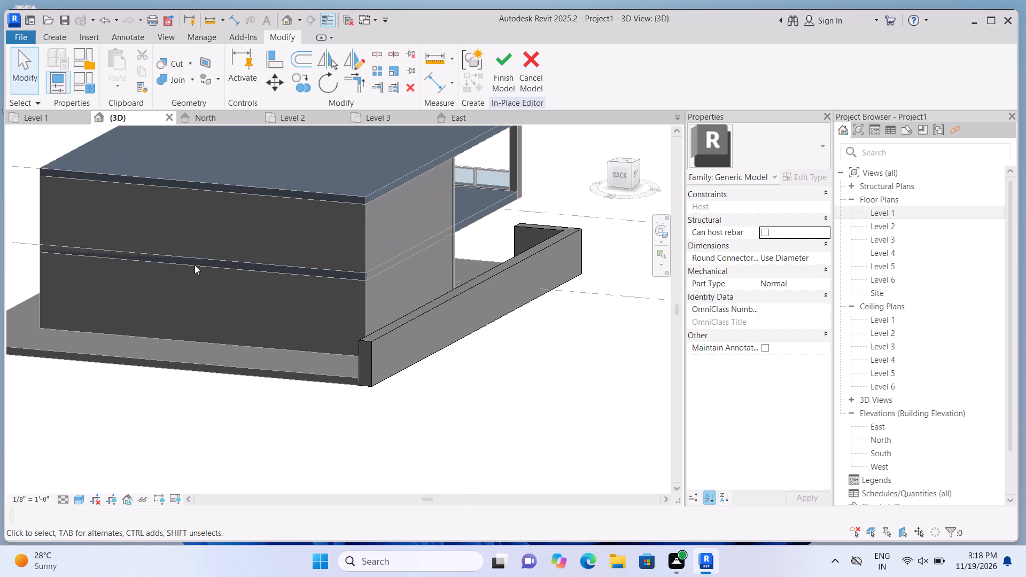
# Create a 1' 9" deep extrusion from a 1' 9" wide, slab-thick rectangle on the side boundary wall's rear end face.
pyautogui.click(61, 40)
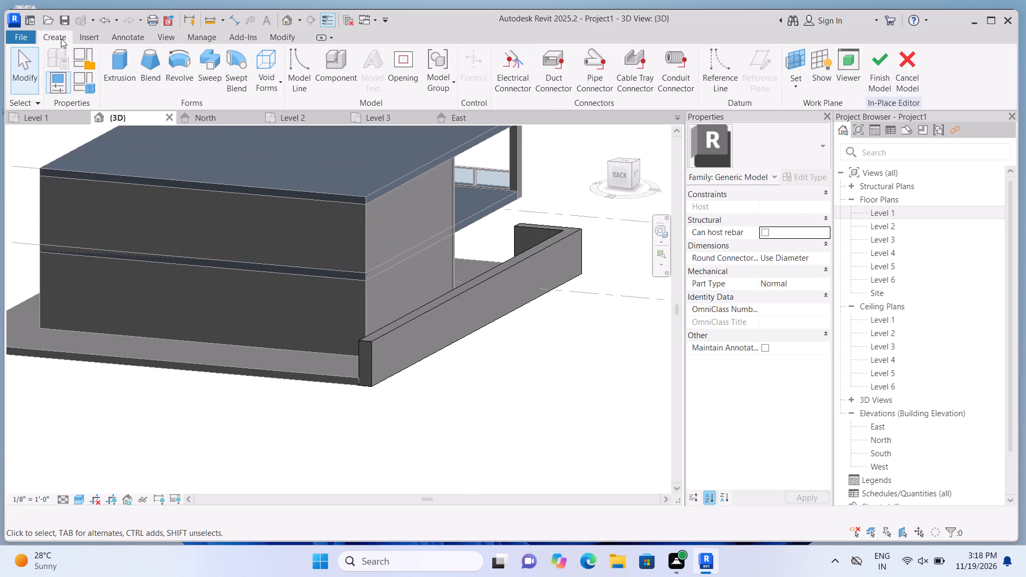
pyautogui.click(114, 67)
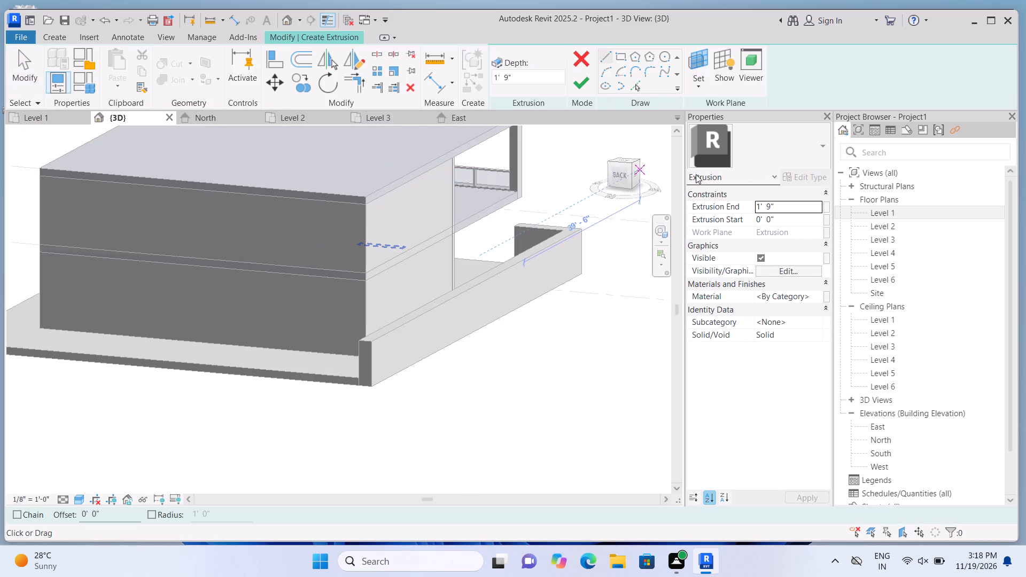
pyautogui.click(699, 89)
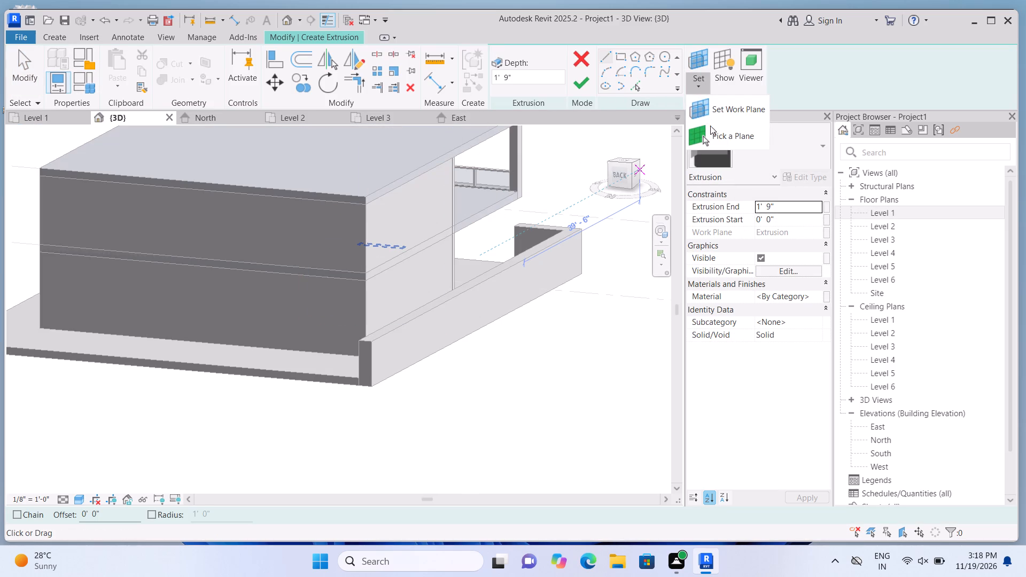
pyautogui.click(711, 134)
pyautogui.scroll(3, 378, 369)
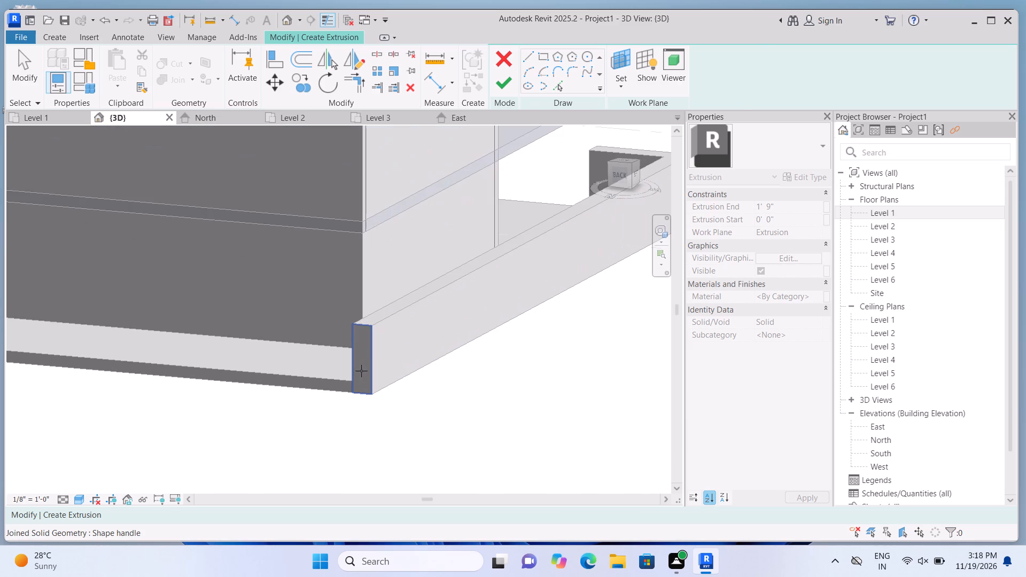
pyautogui.click(361, 371)
pyautogui.click(620, 54)
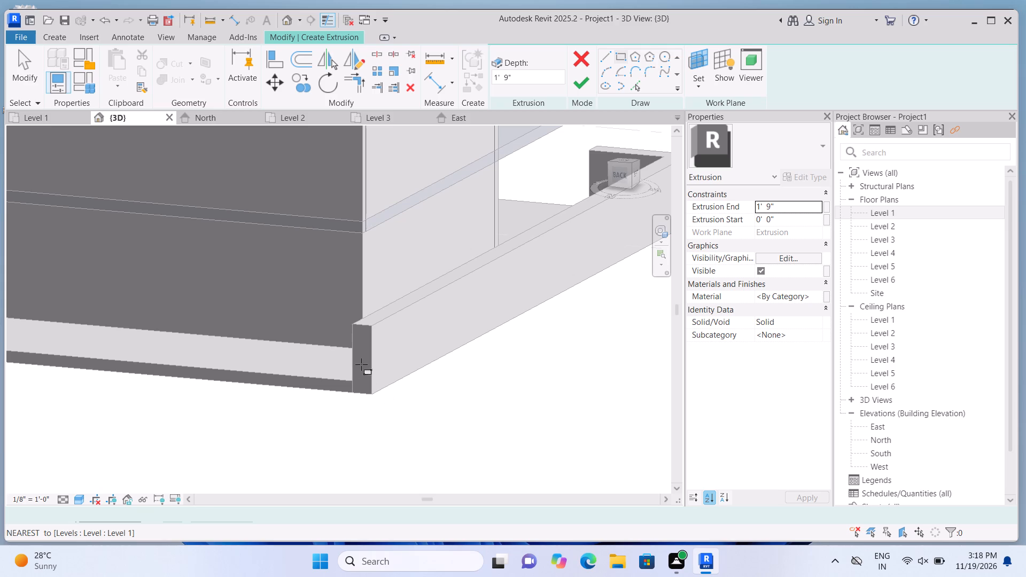
pyautogui.click(697, 91)
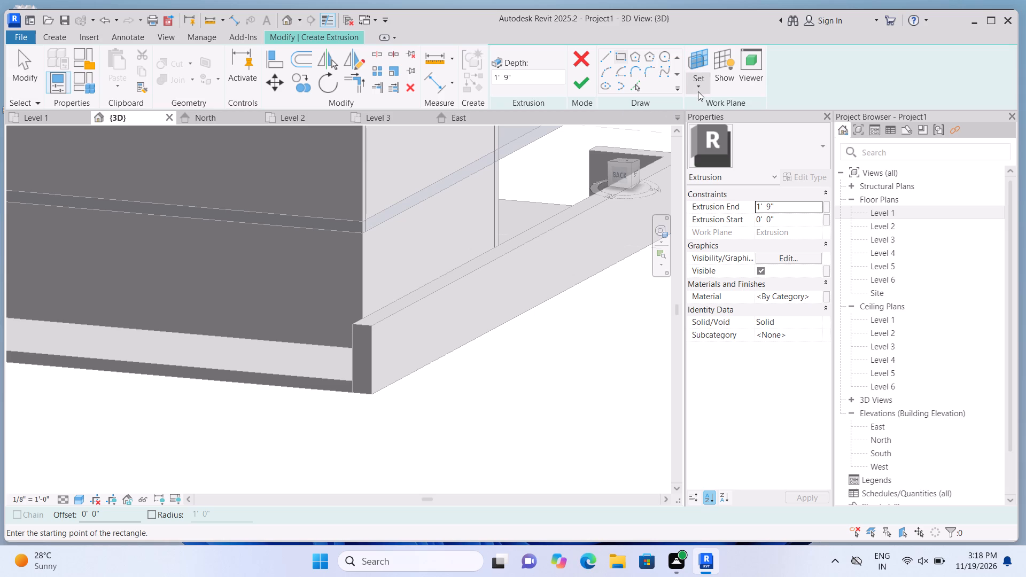
pyautogui.click(703, 134)
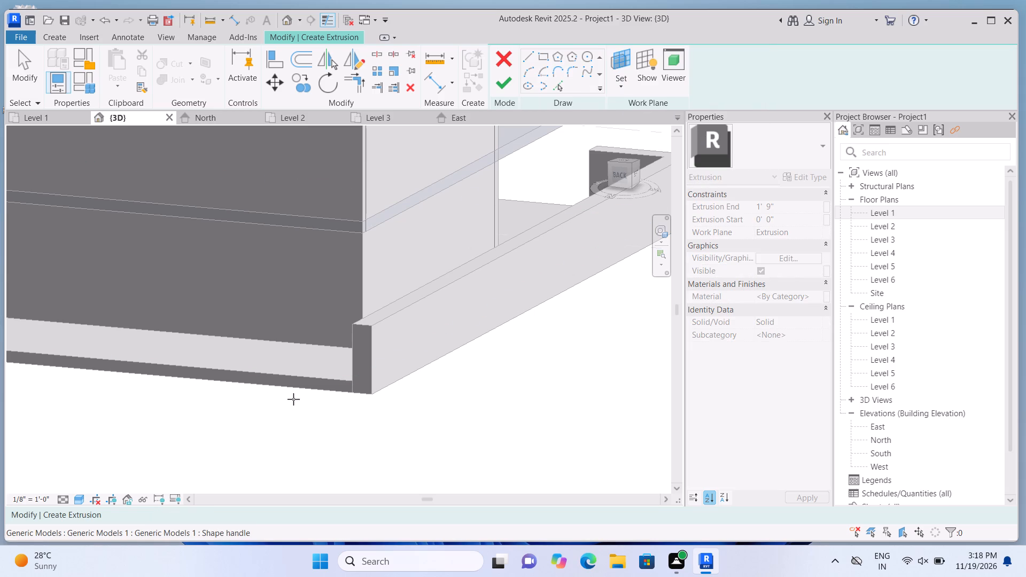
pyautogui.click(364, 361)
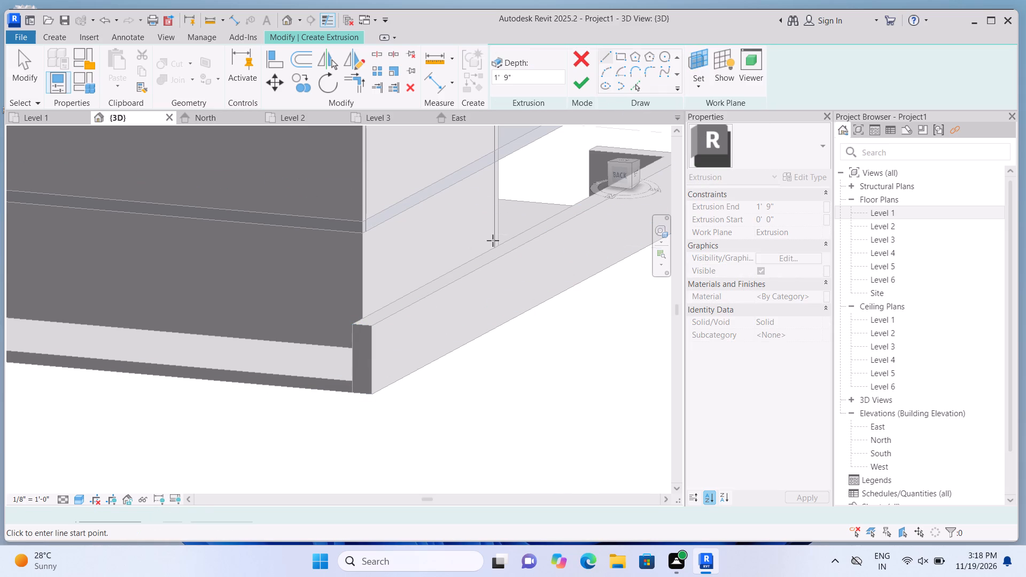
pyautogui.click(622, 57)
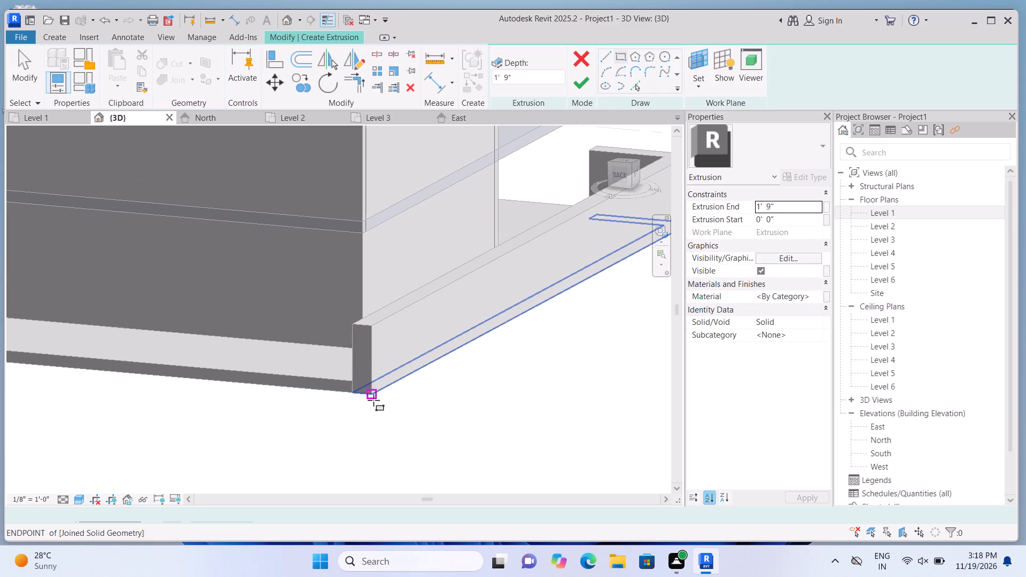
pyautogui.click(353, 381)
pyautogui.scroll(2, 377, 401)
pyautogui.click(369, 387)
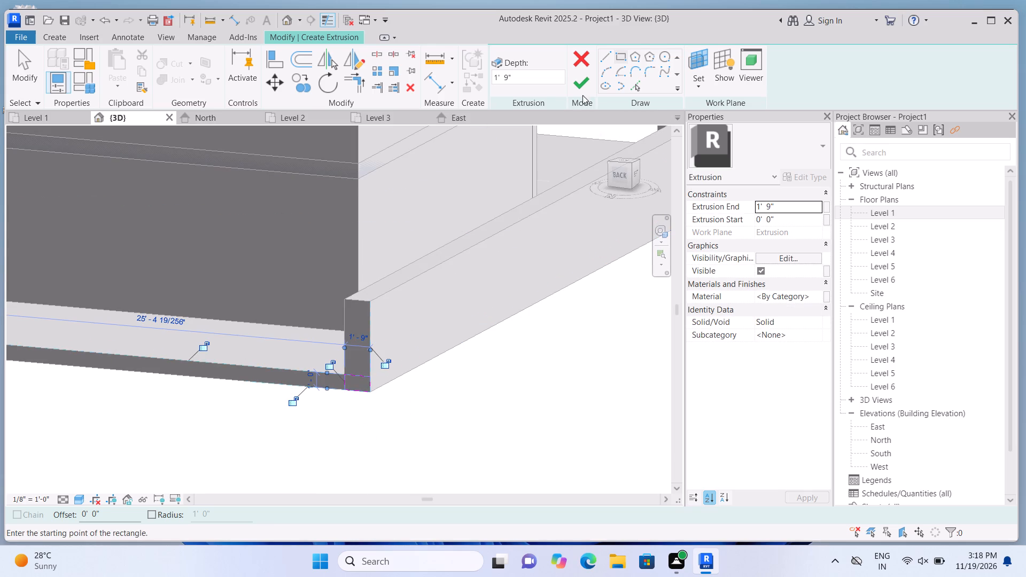
pyautogui.click(586, 89)
# Stretch the new rear corner block partway along the slab's back edge and raise its top to the side boundary wall's height.
pyautogui.scroll(-6, 605, 330)
pyautogui.scroll(3, 512, 352)
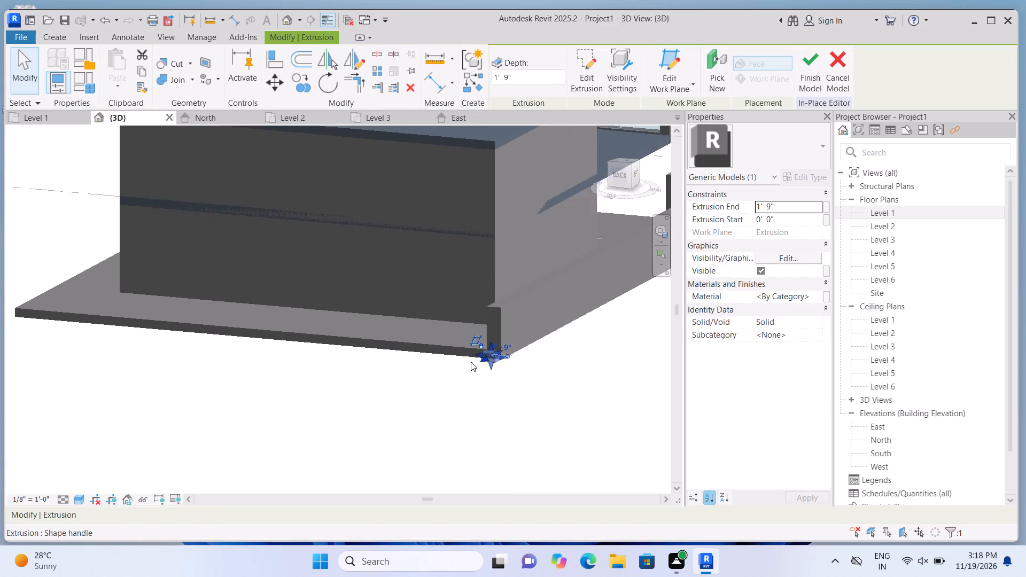
pyautogui.scroll(2, 471, 362)
pyautogui.moveTo(485, 352); pyautogui.dragTo(237, 326)
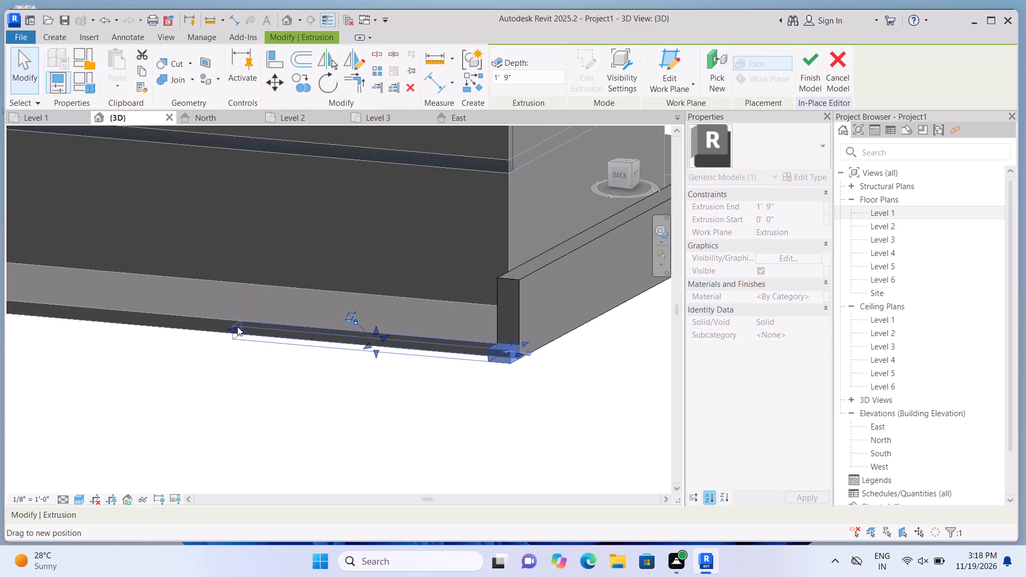
pyautogui.moveTo(376, 328); pyautogui.dragTo(393, 283)
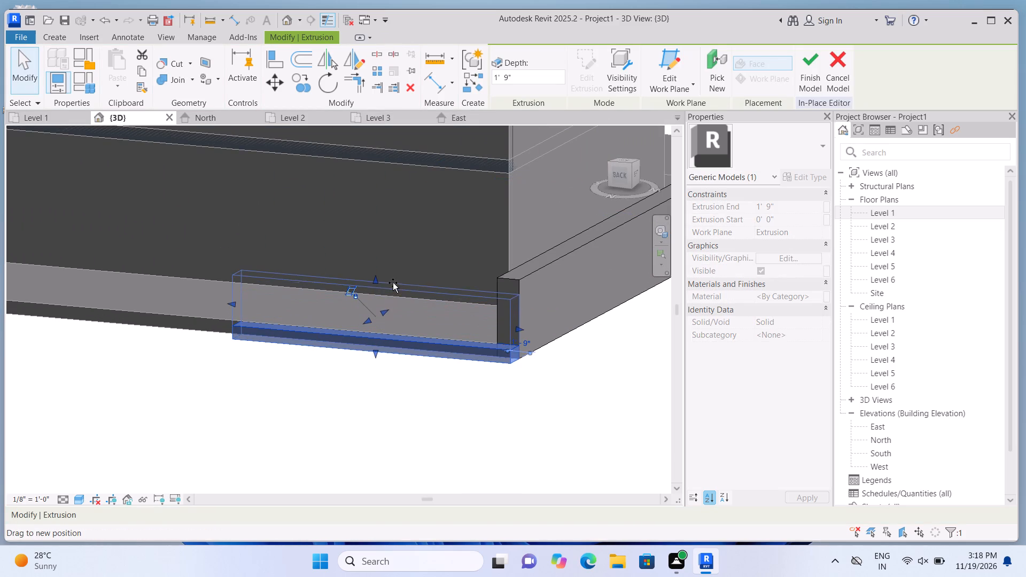
pyautogui.moveTo(393, 283); pyautogui.dragTo(400, 272)
pyautogui.click(387, 391)
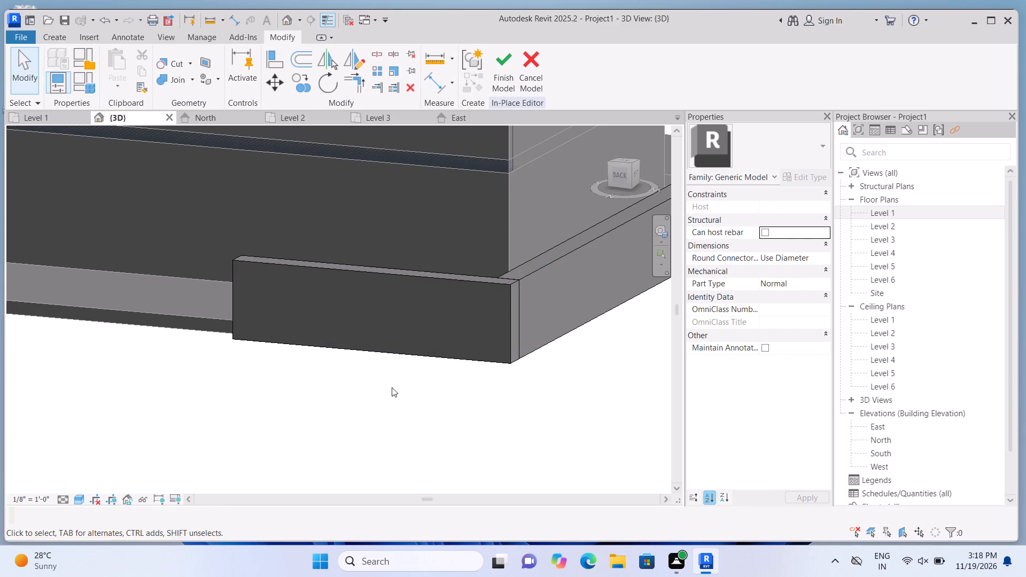
# Join the new rear boundary block's geometry with the side boundary wall.
pyautogui.click(192, 80)
pyautogui.click(196, 93)
pyautogui.click(451, 293)
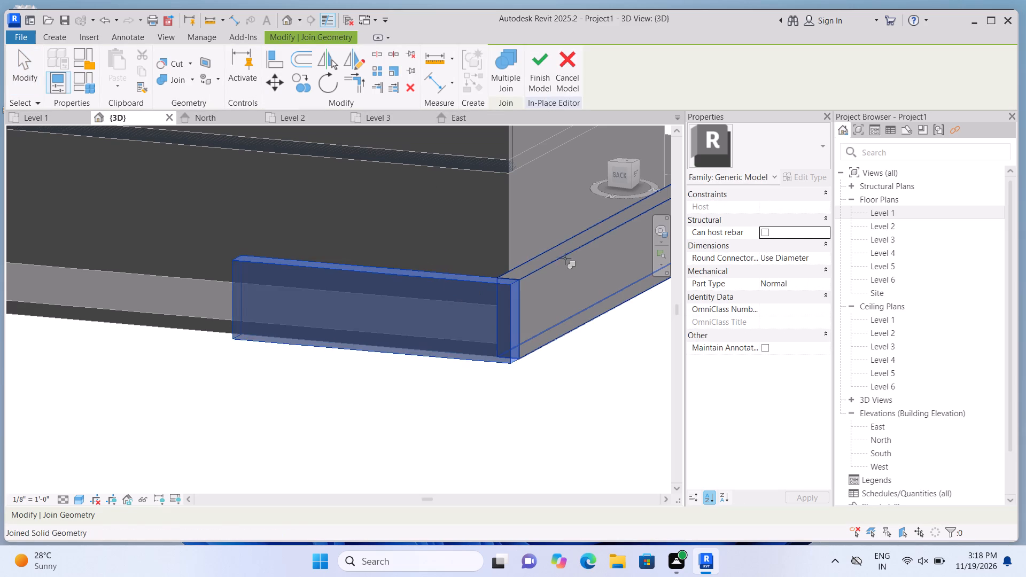
pyautogui.click(565, 259)
pyautogui.scroll(-6, 579, 310)
pyautogui.scroll(2, 397, 328)
pyautogui.press('Escape')
# Extend the rear boundary wall's free end along the back edge to the slab's opposite rear corner.
pyautogui.click(495, 295)
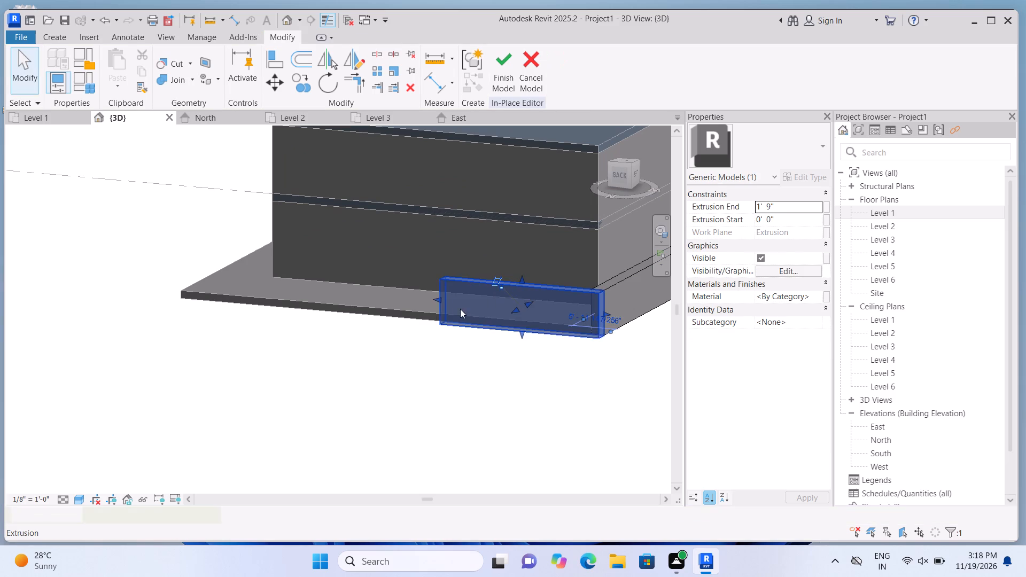
pyautogui.scroll(2, 460, 309)
pyautogui.moveTo(426, 293); pyautogui.dragTo(150, 267)
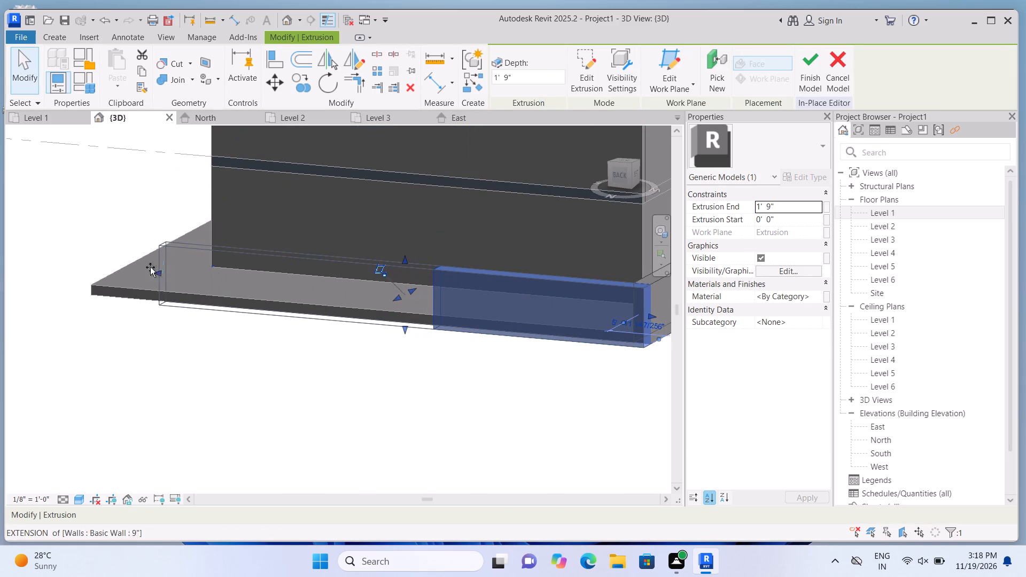
pyautogui.moveTo(150, 267); pyautogui.dragTo(88, 260)
pyautogui.scroll(-2, 130, 292)
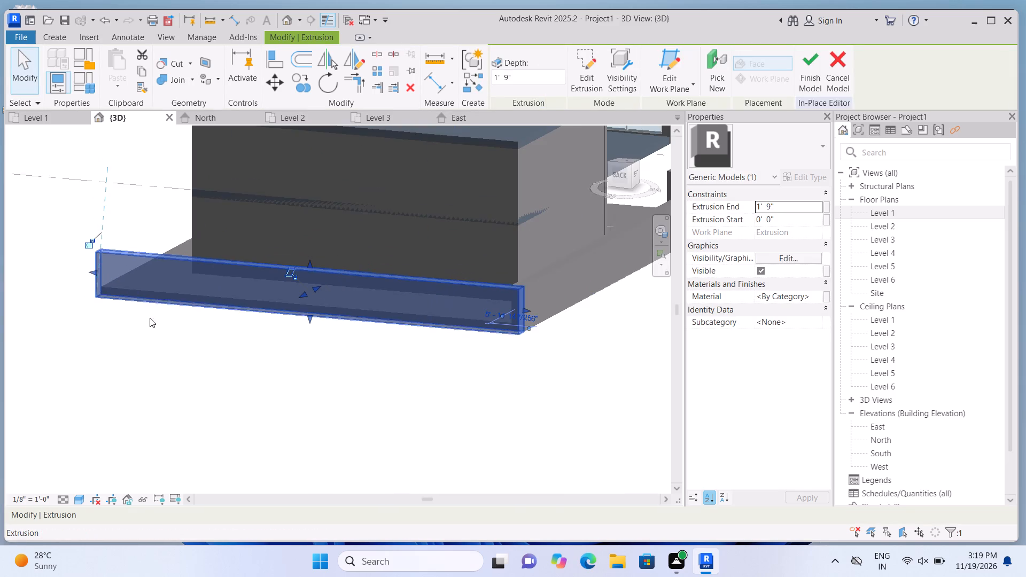
pyautogui.click(143, 363)
# Create a 1' 9" deep extrusion from a 1' 9" wide, slab-thick rectangle on the rear boundary wall's free end face.
pyautogui.scroll(-2, 152, 363)
pyautogui.keyDown('shift'); pyautogui.moveTo(115, 363); pyautogui.dragTo(192, 389, button='middle'); pyautogui.keyUp('shift')
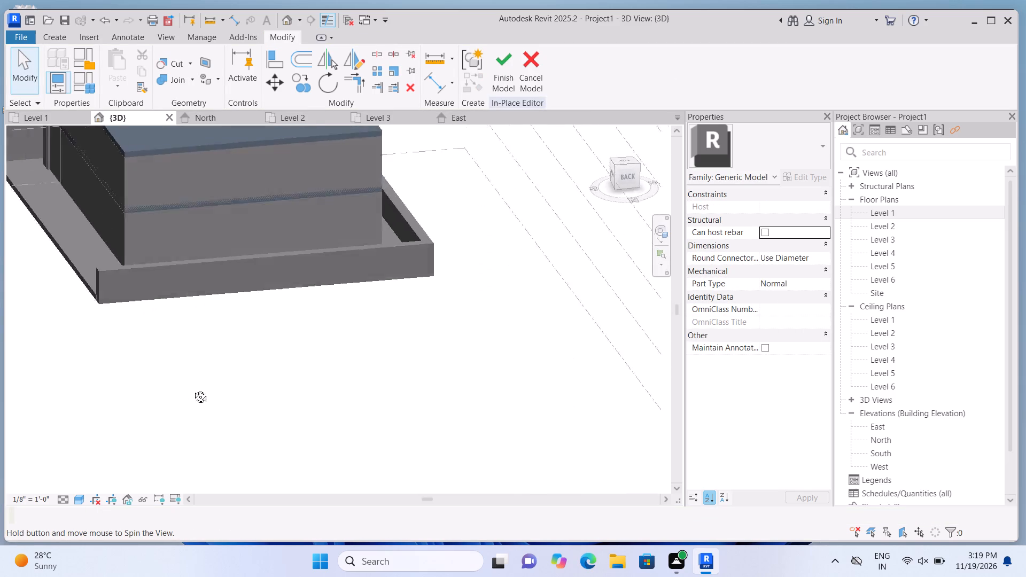
pyautogui.keyDown('shift'); pyautogui.moveTo(192, 389); pyautogui.dragTo(291, 365, button='middle'); pyautogui.keyUp('shift')
pyautogui.scroll(-9, 291, 365)
pyautogui.scroll(3, 408, 364)
pyautogui.scroll(6, 325, 342)
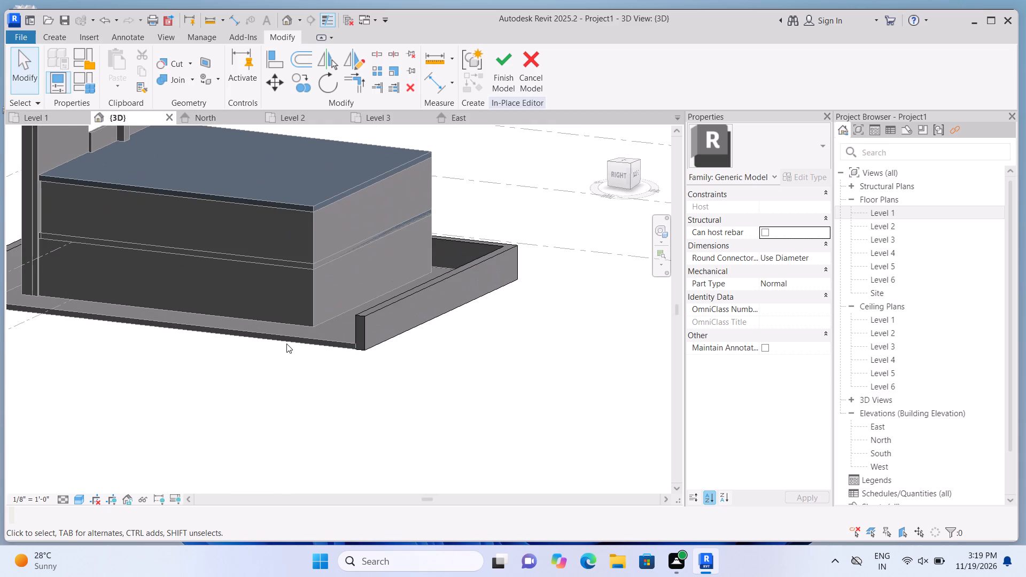
pyautogui.scroll(-1, 286, 344)
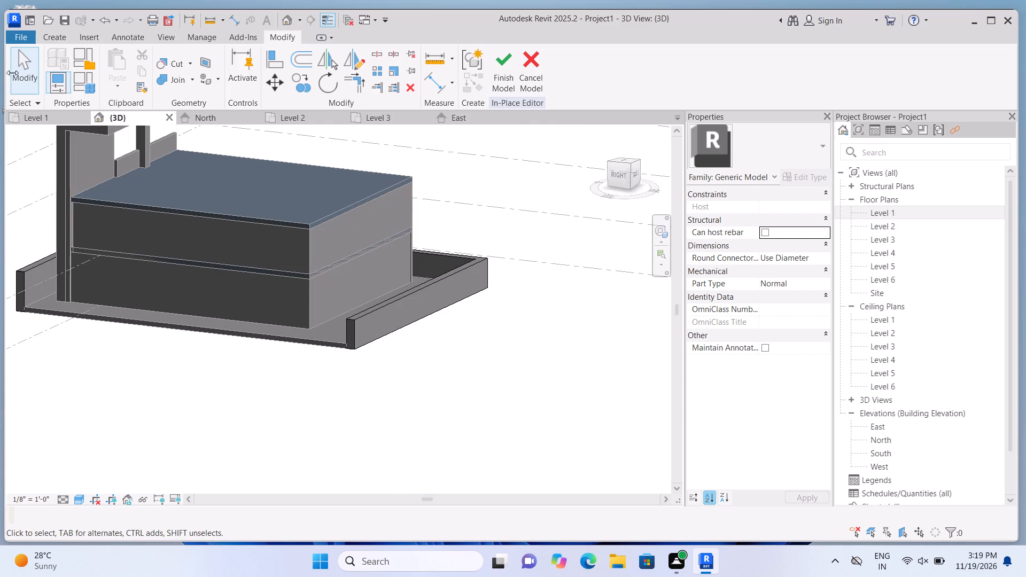
pyautogui.click(58, 35)
pyautogui.click(126, 54)
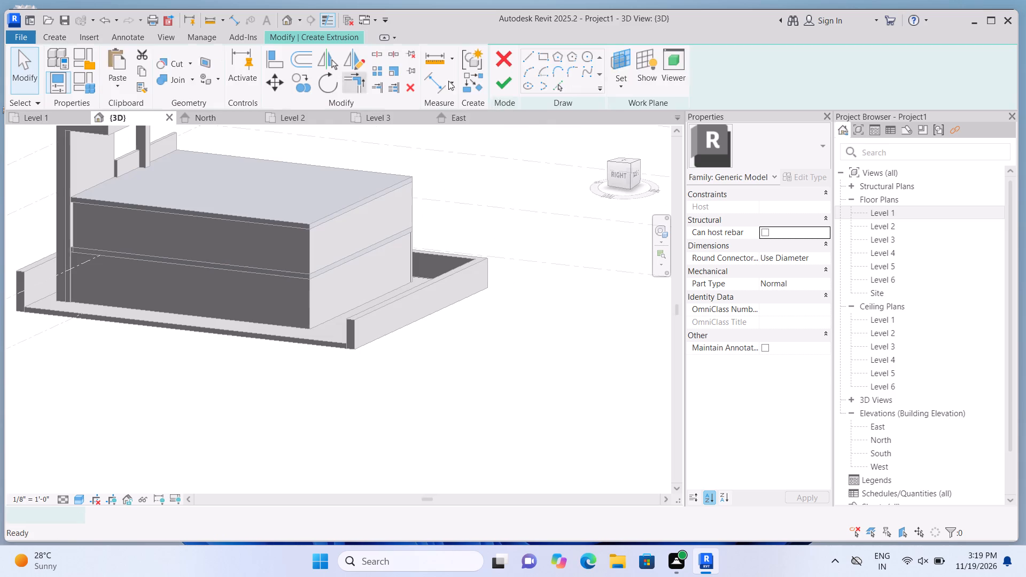
pyautogui.click(695, 83)
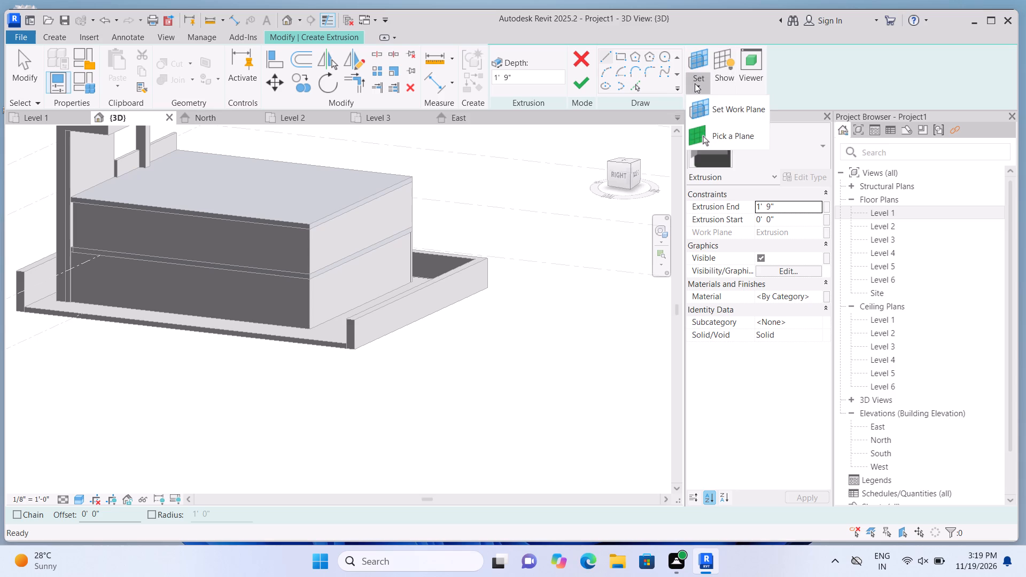
pyautogui.click(701, 135)
pyautogui.scroll(7, 415, 363)
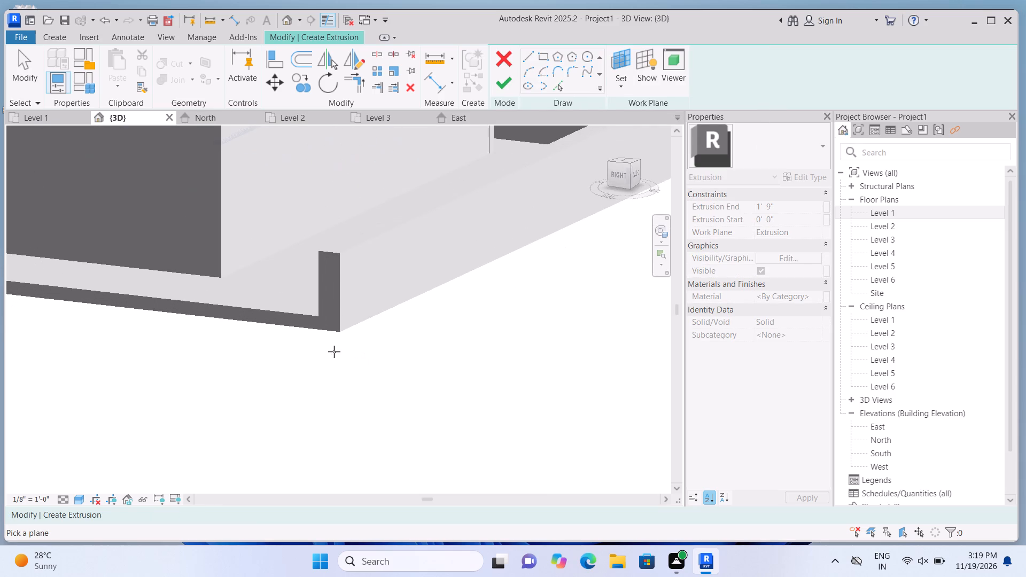
pyautogui.click(331, 302)
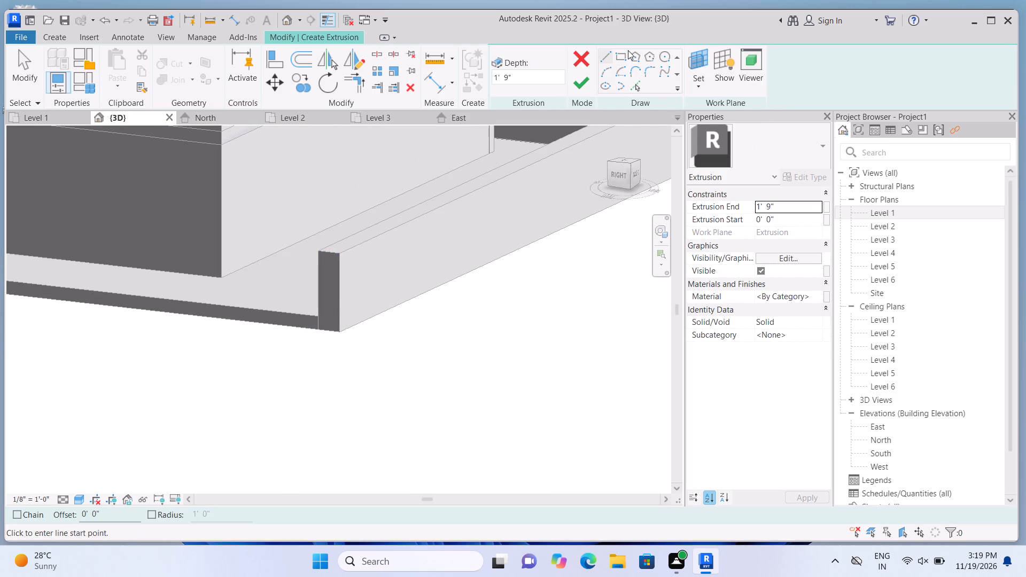
pyautogui.click(623, 55)
pyautogui.scroll(1, 366, 301)
pyautogui.scroll(1, 332, 338)
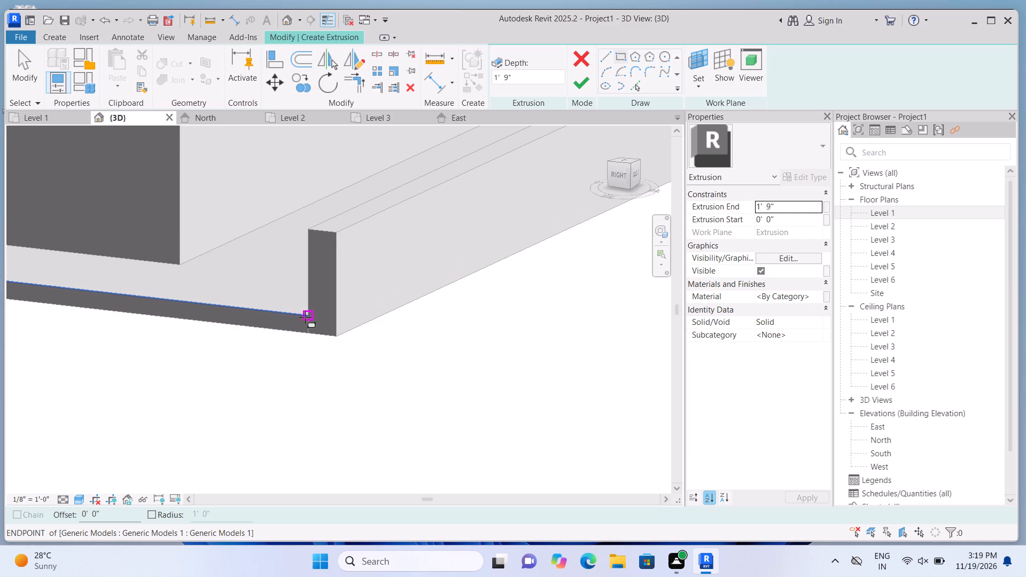
pyautogui.click(306, 317)
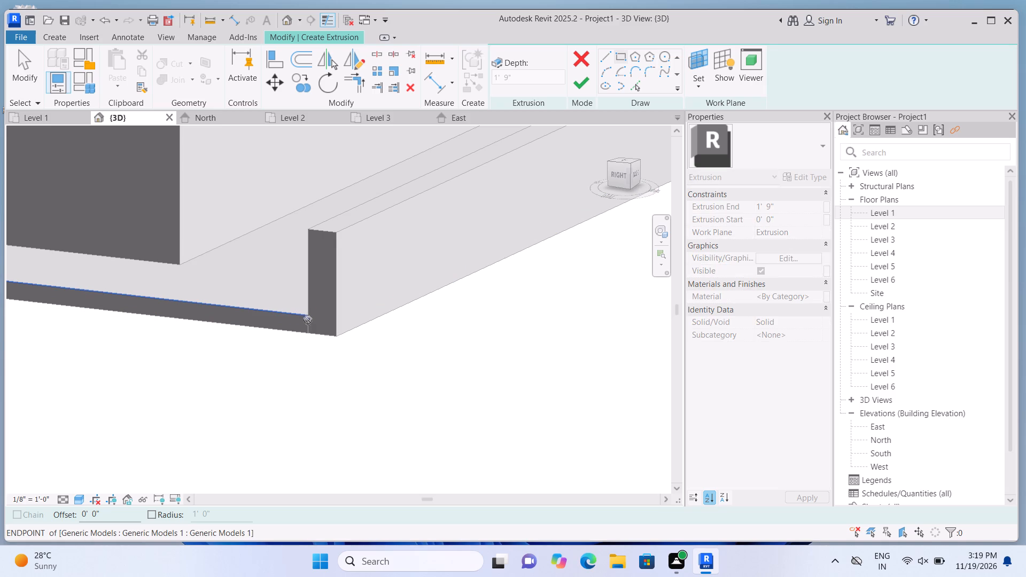
pyautogui.click(339, 342)
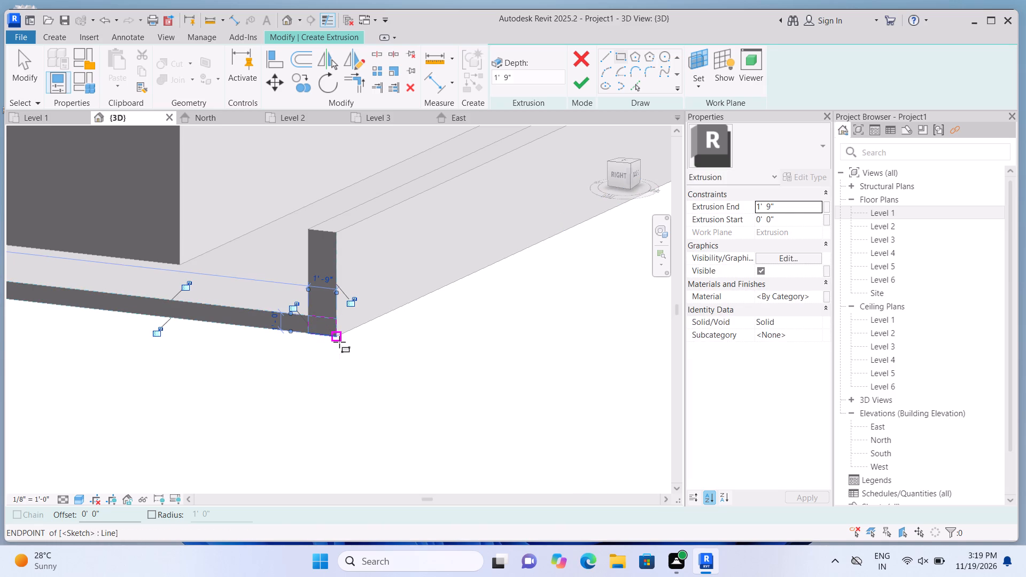
pyautogui.click(581, 81)
# Stretch the new corner block partway along the open side edge of the slab and raise its top to the rear boundary wall's height.
pyautogui.scroll(-1, 547, 320)
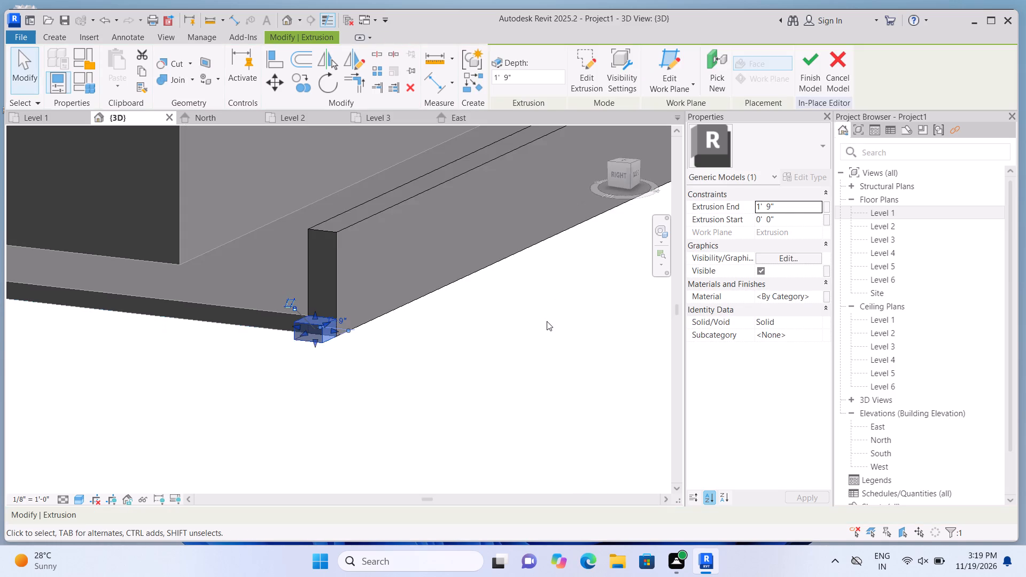
pyautogui.scroll(-5, 547, 321)
pyautogui.scroll(6, 484, 336)
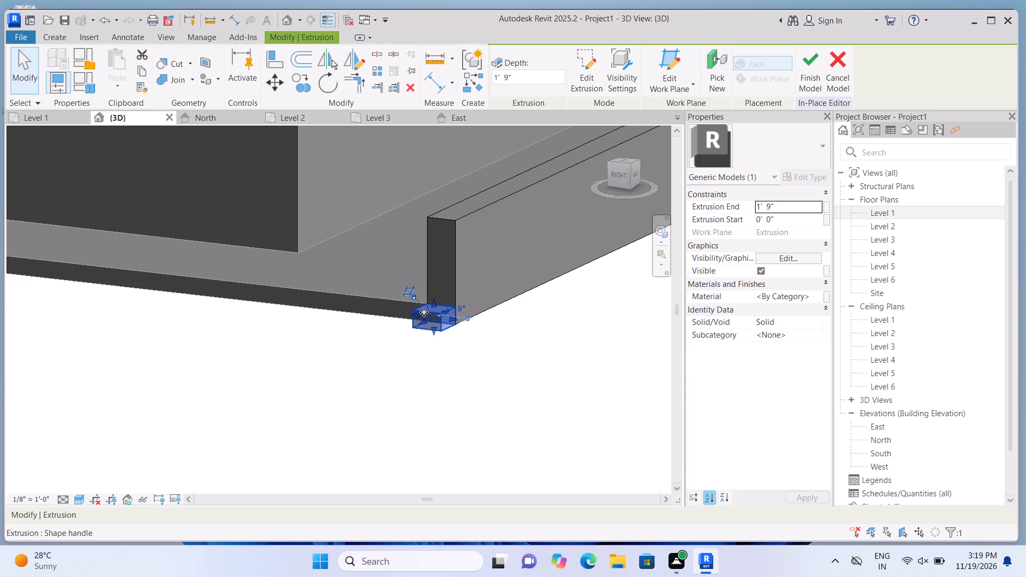
pyautogui.moveTo(408, 311); pyautogui.dragTo(236, 273)
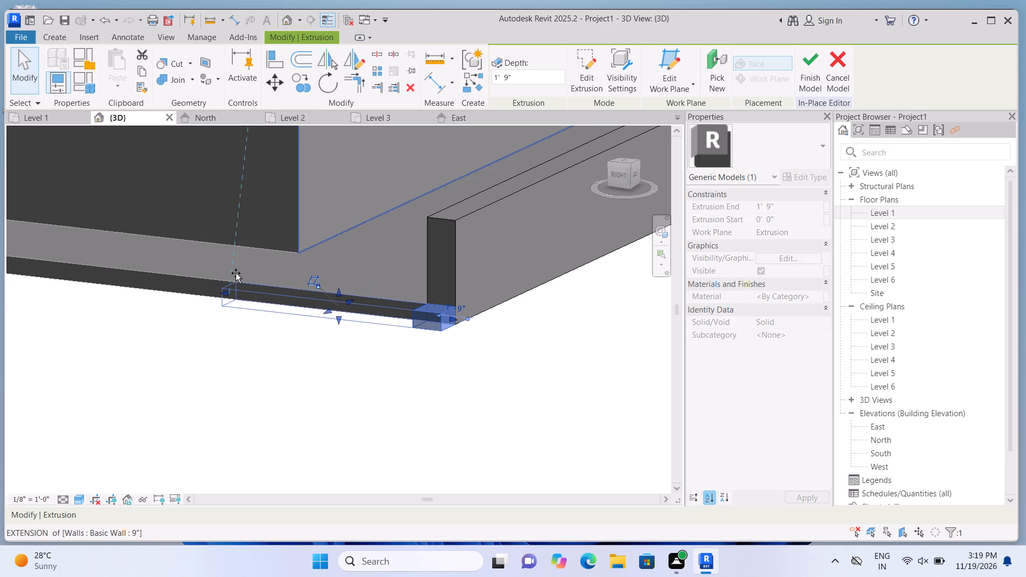
pyautogui.moveTo(236, 273); pyautogui.dragTo(227, 269)
pyautogui.click(341, 258)
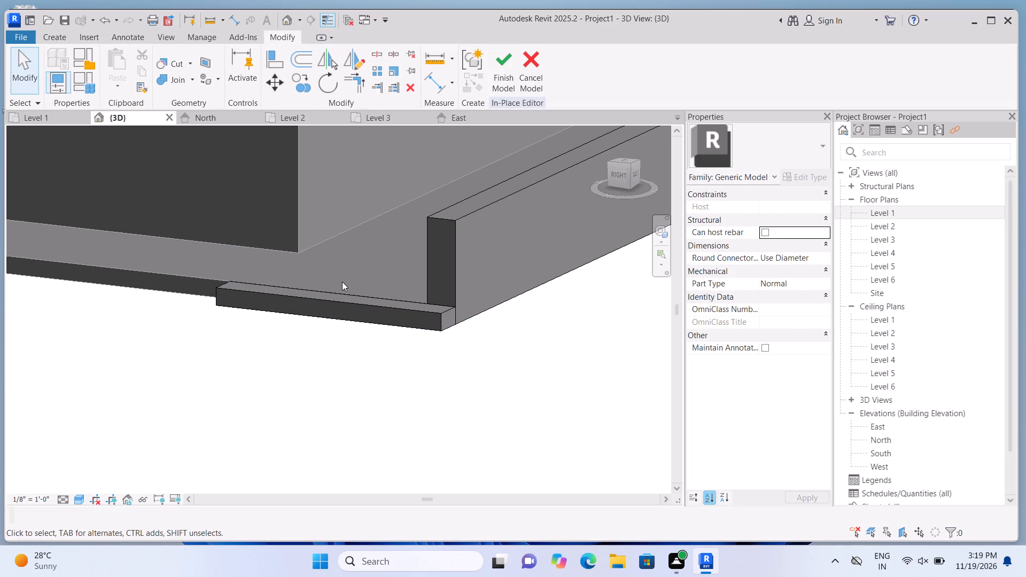
pyautogui.click(339, 302)
pyautogui.moveTo(333, 292); pyautogui.dragTo(342, 260)
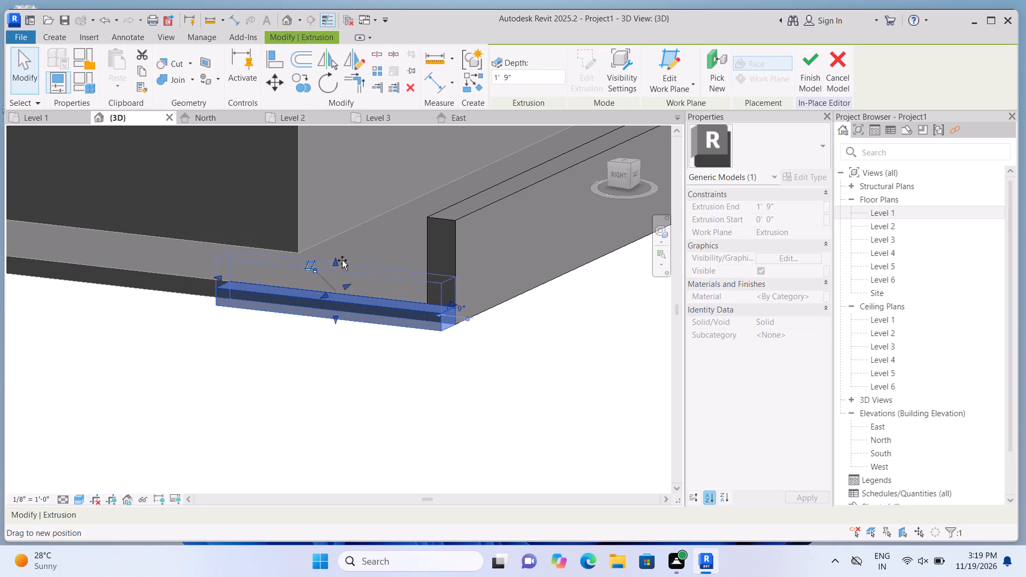
pyautogui.moveTo(342, 260); pyautogui.dragTo(361, 212)
pyautogui.click(333, 370)
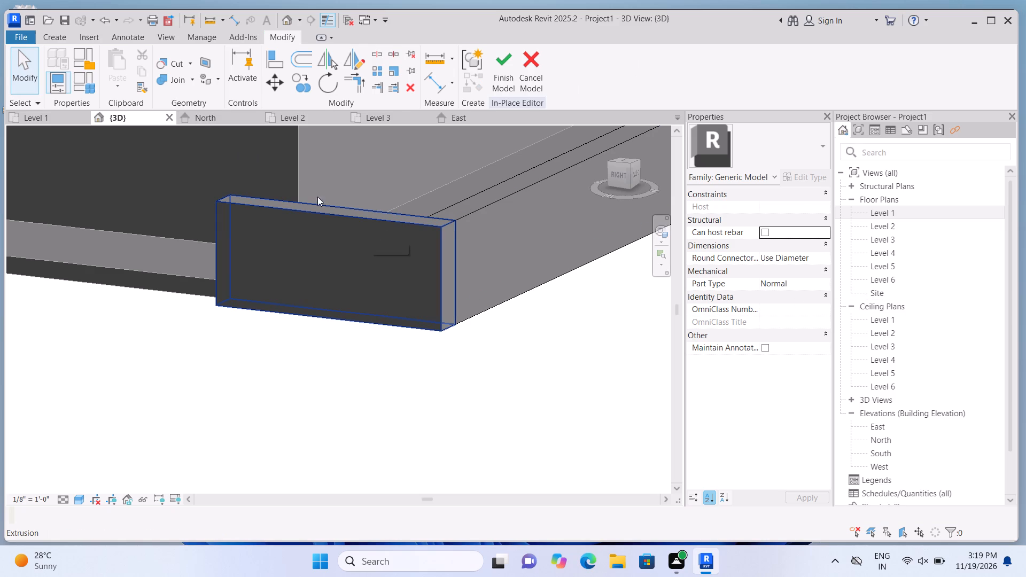
# Join the new corner block's geometry with the rear boundary wall.
pyautogui.click(191, 78)
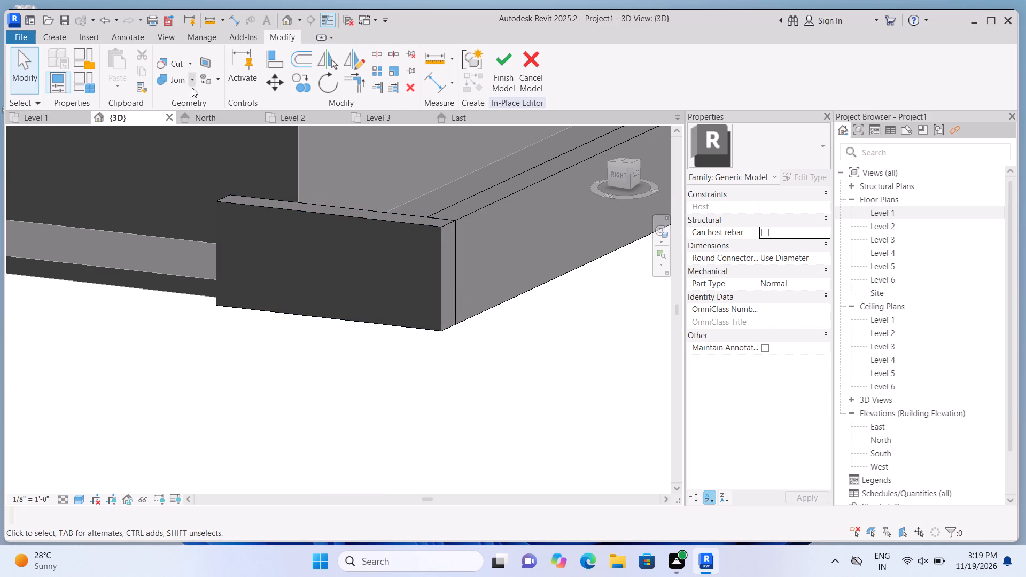
pyautogui.click(192, 94)
pyautogui.click(347, 253)
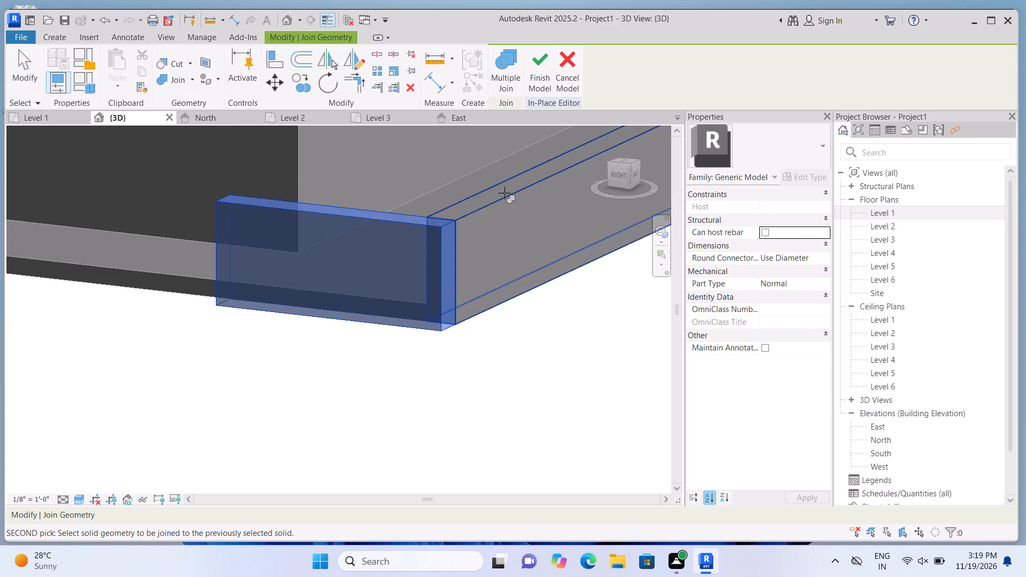
pyautogui.click(504, 193)
pyautogui.scroll(-5, 507, 192)
pyautogui.scroll(-1, 457, 278)
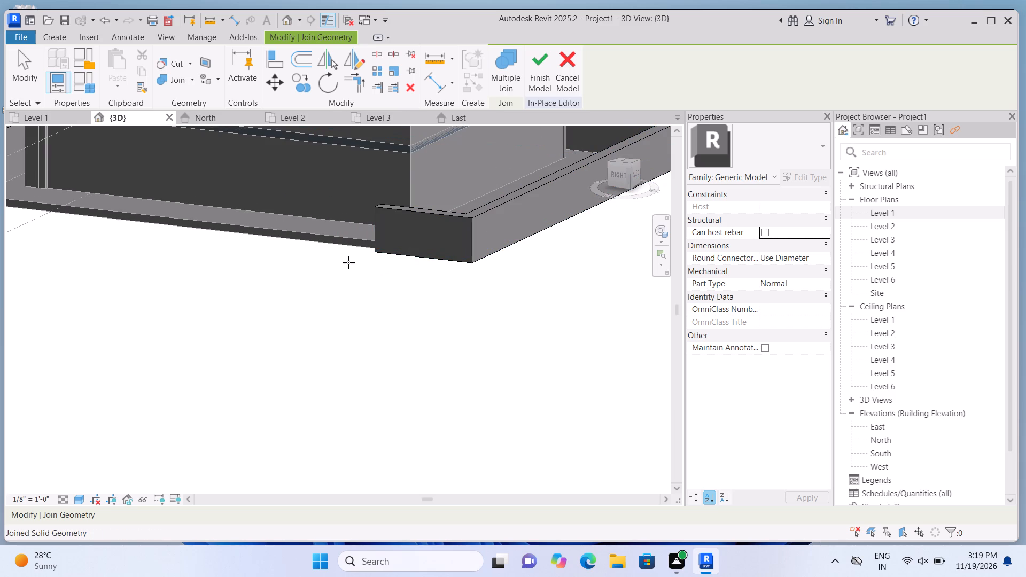
pyautogui.press('Escape')
# Extend the joined corner block along the slab's open side edge to the front corner, forming the second side boundary wall.
pyautogui.scroll(-4, 357, 262)
pyautogui.scroll(2, 339, 238)
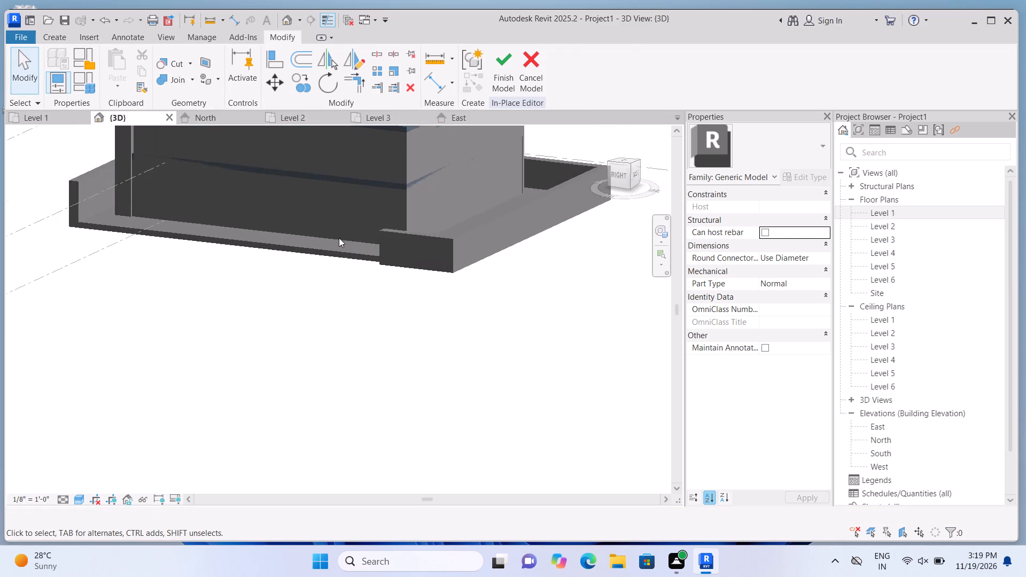
pyautogui.click(441, 239)
pyautogui.scroll(1, 379, 256)
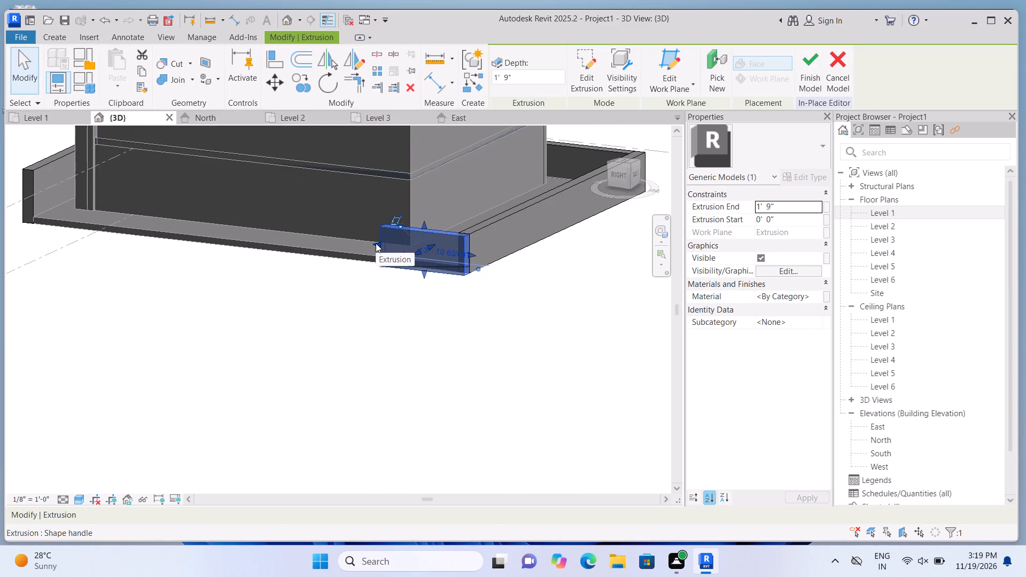
pyautogui.moveTo(375, 240); pyautogui.dragTo(34, 176)
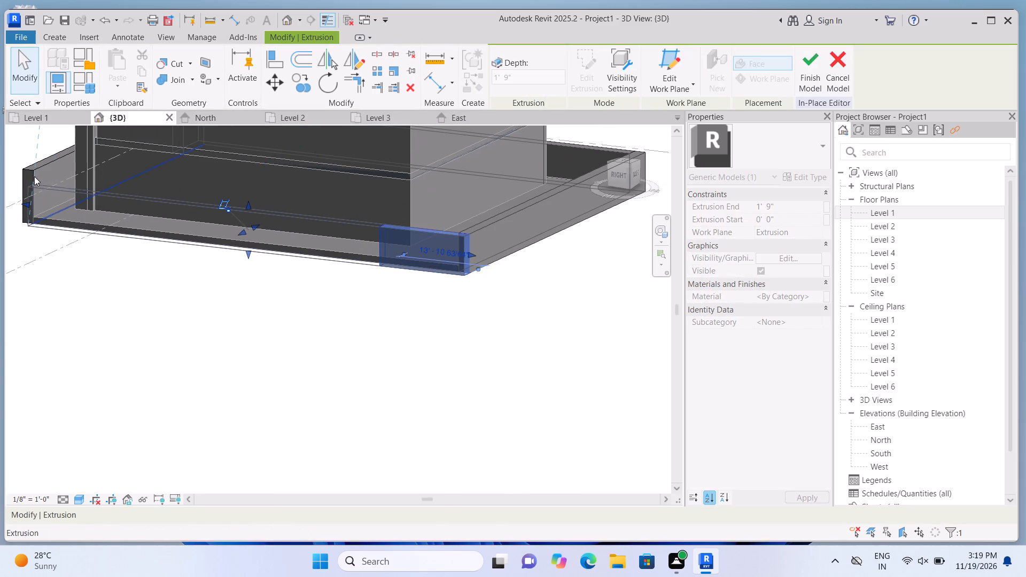
pyautogui.scroll(-1, 120, 266)
pyautogui.click(100, 306)
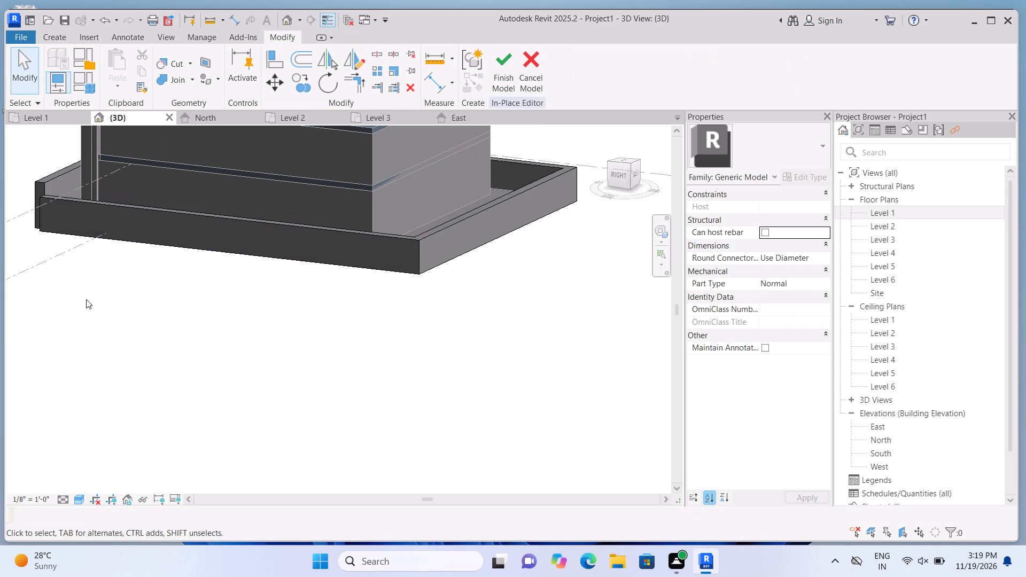
# Lower the top of the long front boundary wall to the side boundary wall's height.
pyautogui.keyDown('shift'); pyautogui.moveTo(98, 302); pyautogui.dragTo(229, 334, button='middle'); pyautogui.keyUp('shift')
pyautogui.keyDown('shift'); pyautogui.moveTo(281, 318); pyautogui.dragTo(290, 317, button='middle'); pyautogui.keyUp('shift')
pyautogui.keyDown('shift'); pyautogui.moveTo(292, 316); pyautogui.dragTo(304, 315, button='middle'); pyautogui.keyUp('shift')
pyautogui.keyDown('shift'); pyautogui.moveTo(304, 315); pyautogui.dragTo(314, 319, button='middle'); pyautogui.keyUp('shift')
pyautogui.scroll(-4, 435, 326)
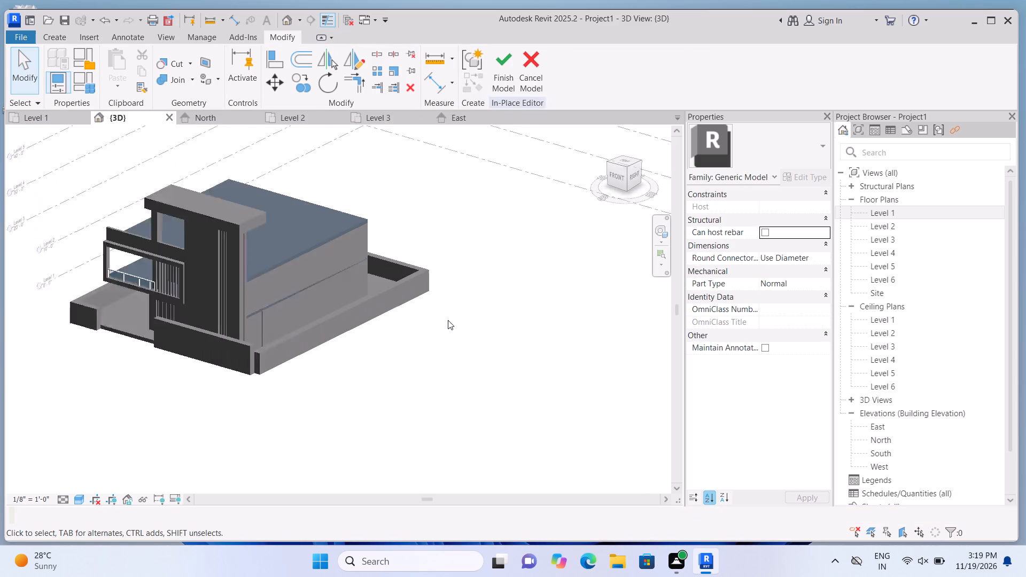
pyautogui.scroll(1, 265, 328)
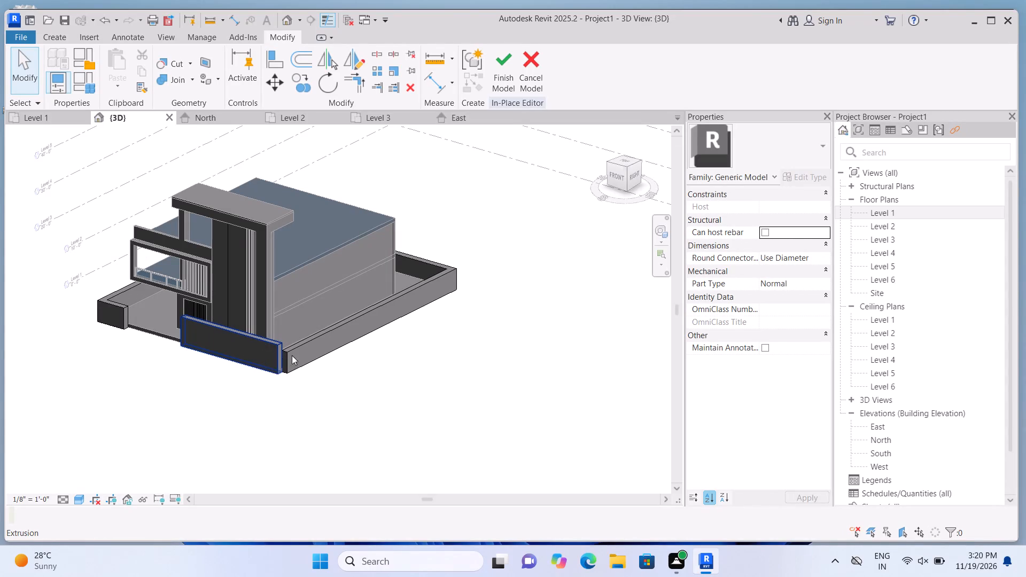
pyautogui.scroll(4, 330, 355)
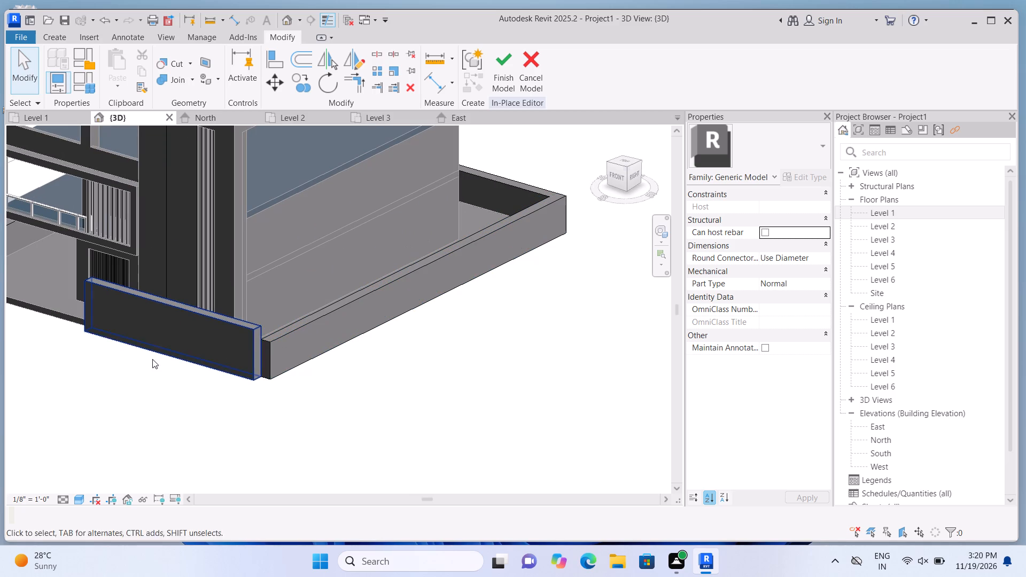
pyautogui.scroll(1, 44, 340)
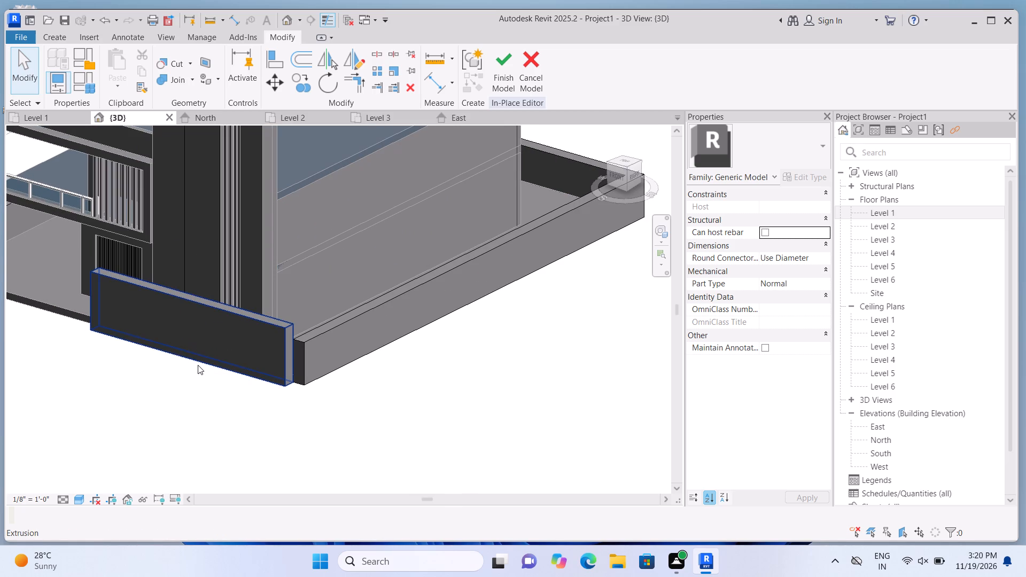
pyautogui.scroll(3, 286, 361)
pyautogui.click(263, 346)
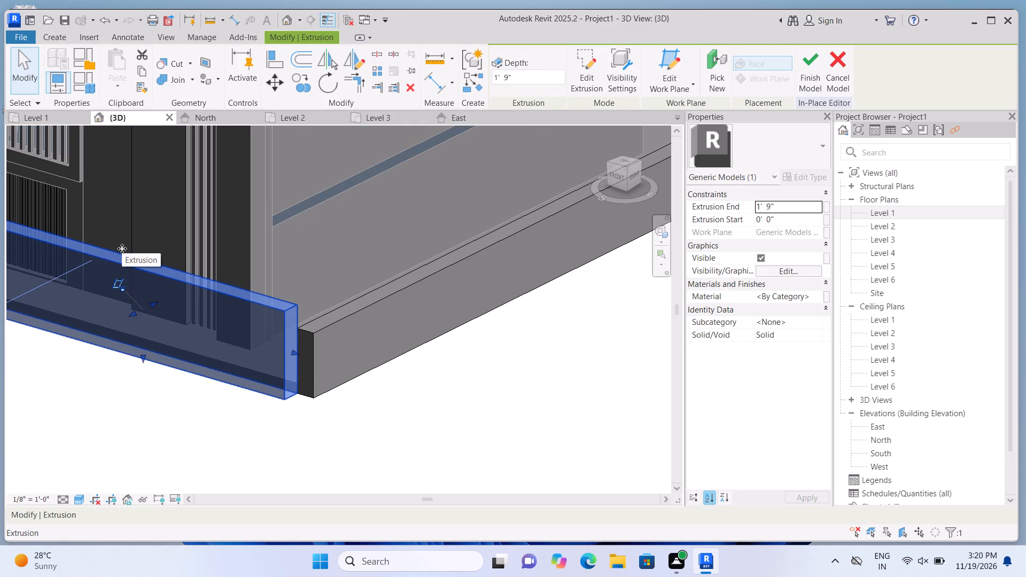
pyautogui.moveTo(140, 257); pyautogui.dragTo(143, 259)
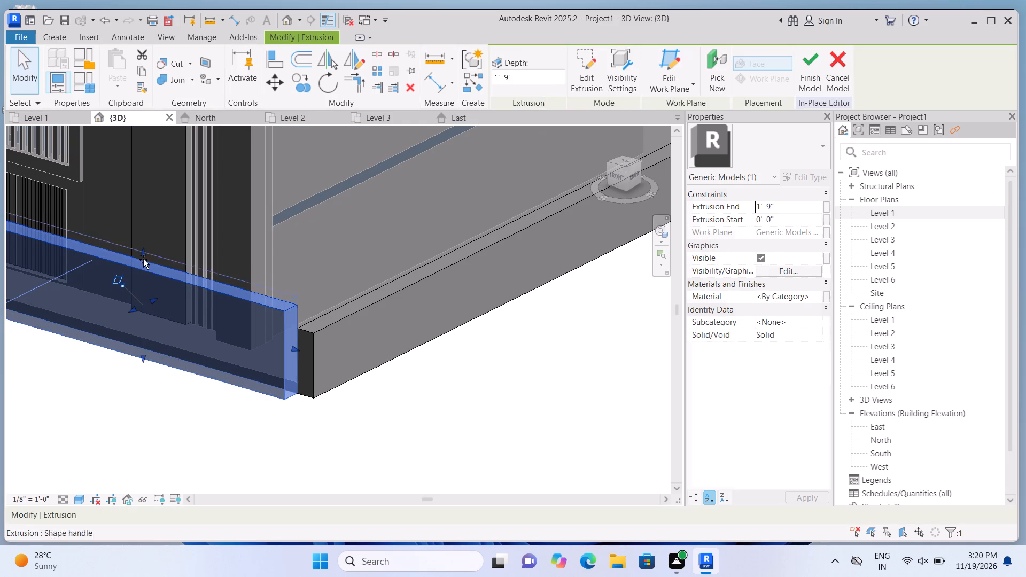
pyautogui.moveTo(143, 259); pyautogui.dragTo(142, 285)
pyautogui.scroll(1, 334, 357)
# Extend the new side boundary wall's front end to meet the outer face of the long front boundary wall.
pyautogui.click(333, 355)
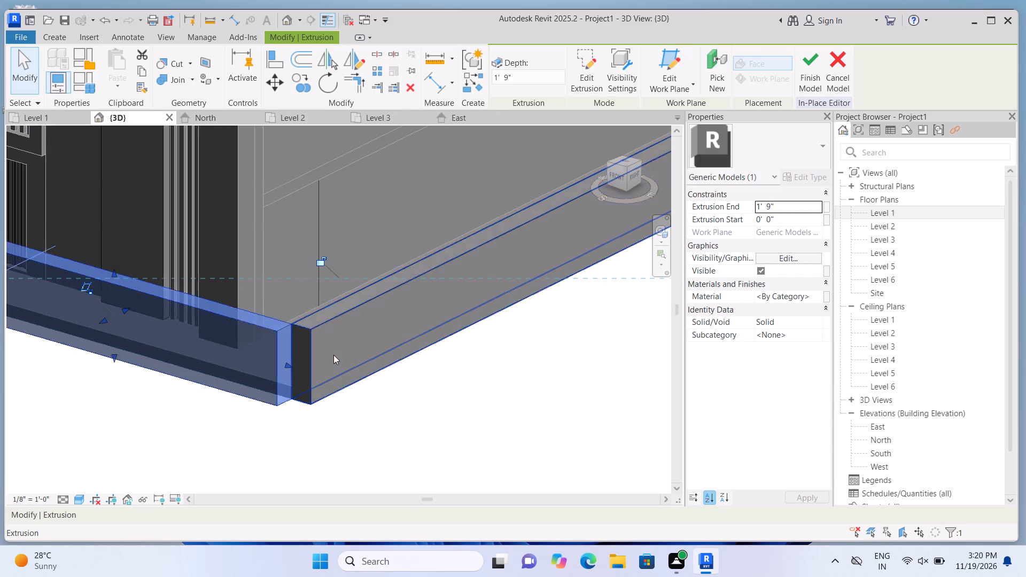
pyautogui.scroll(1, 308, 365)
pyautogui.moveTo(298, 364); pyautogui.dragTo(285, 371)
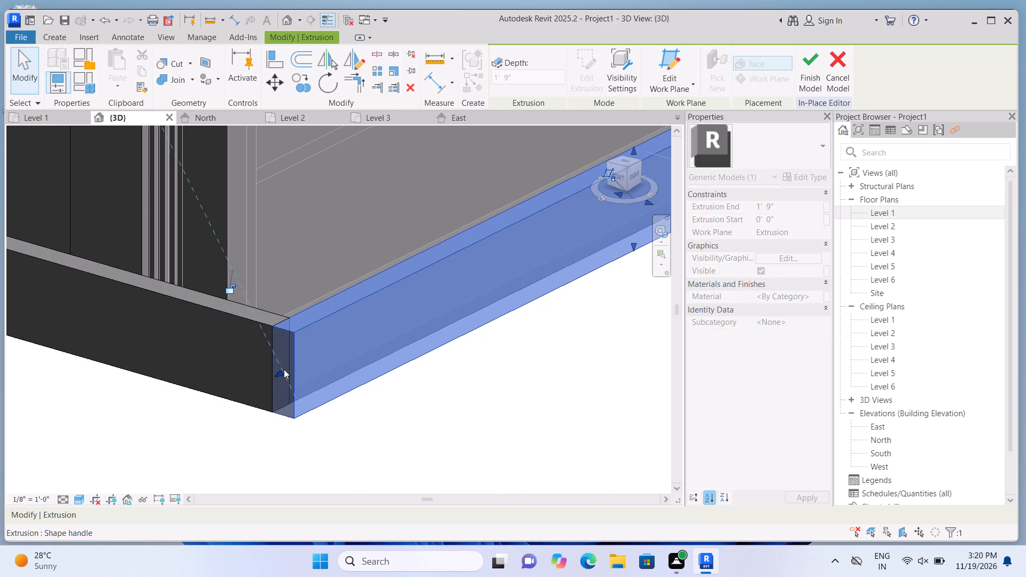
pyautogui.click(255, 411)
pyautogui.click(172, 424)
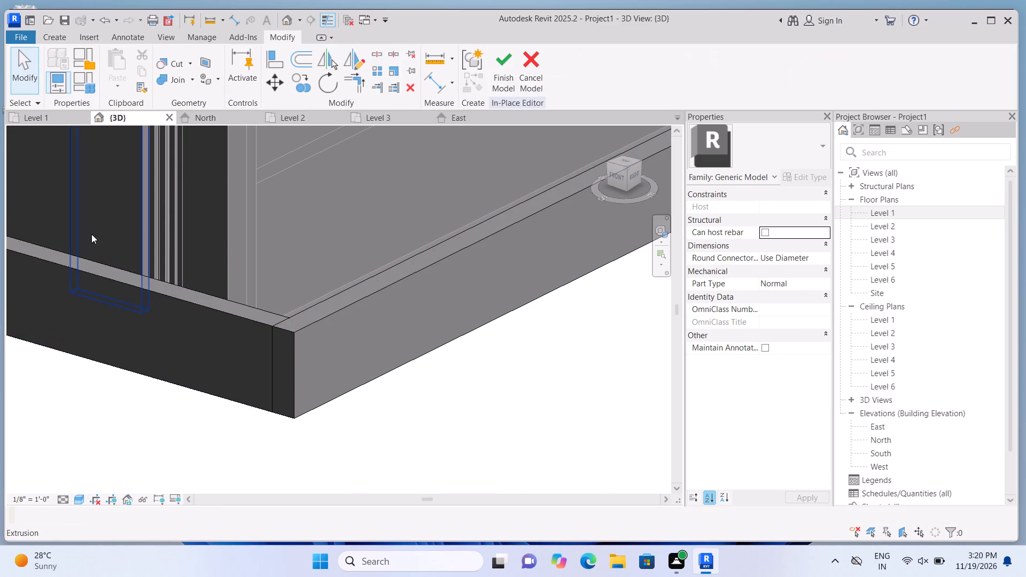
# Join the long front boundary wall's geometry with the adjoining side boundary wall at the front corner.
pyautogui.click(193, 81)
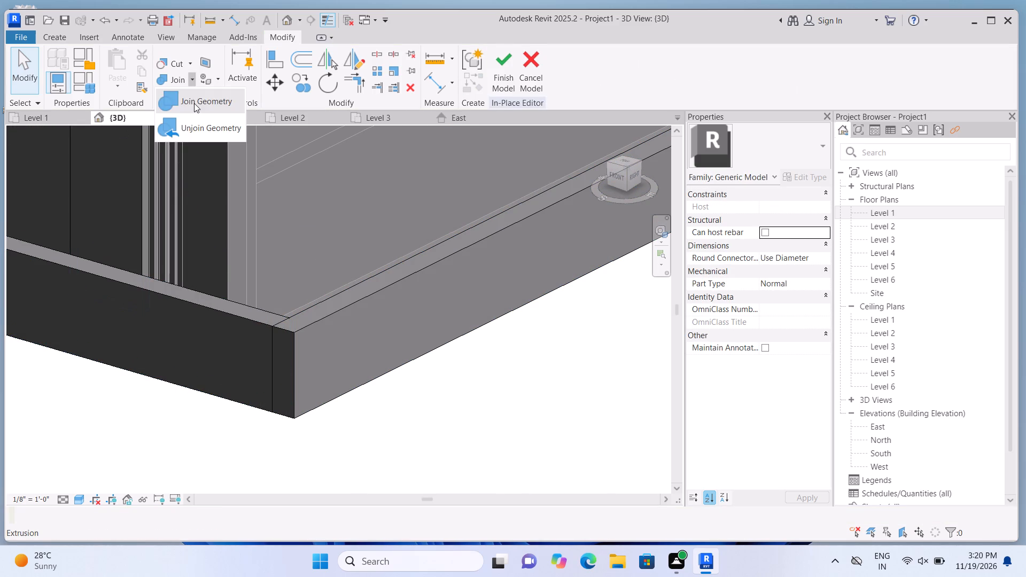
pyautogui.click(194, 103)
pyautogui.click(231, 310)
pyautogui.click(321, 312)
pyautogui.scroll(-3, 343, 303)
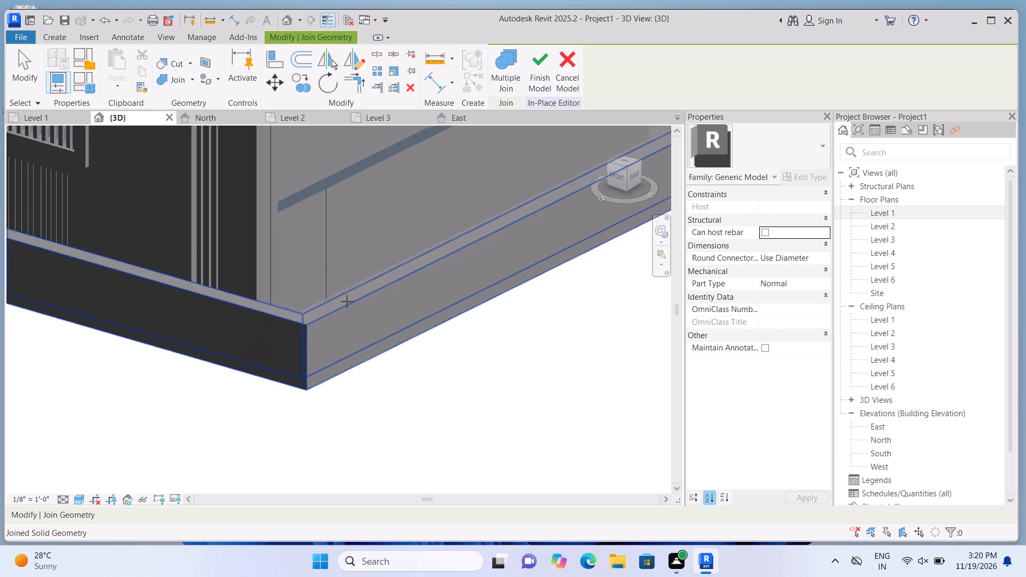
pyautogui.scroll(-3, 347, 301)
pyautogui.scroll(-3, 51, 355)
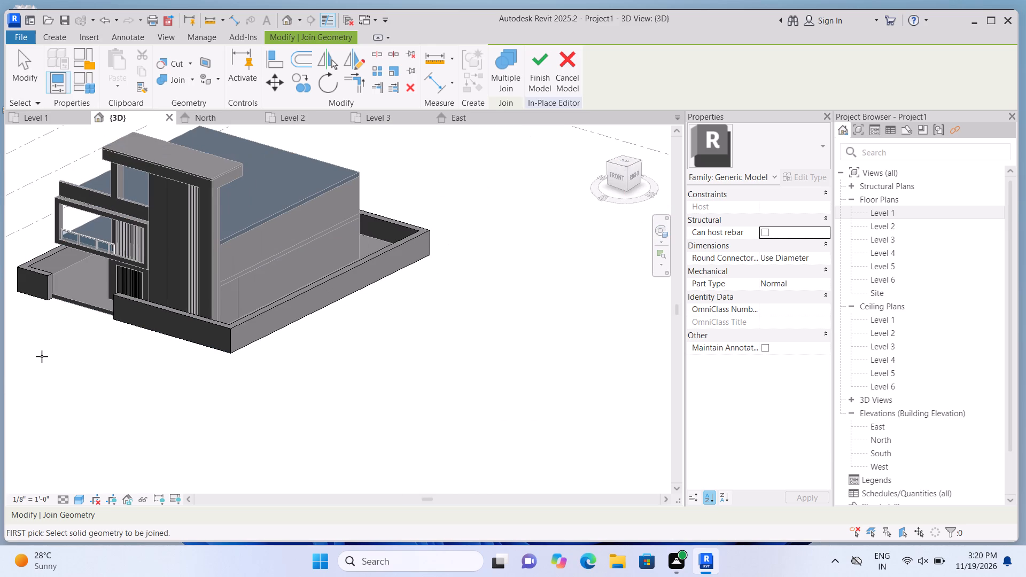
# Examine the boundary walls and facade from the front view of the model.
pyautogui.middleClick(137, 379)
pyautogui.scroll(3, 38, 334)
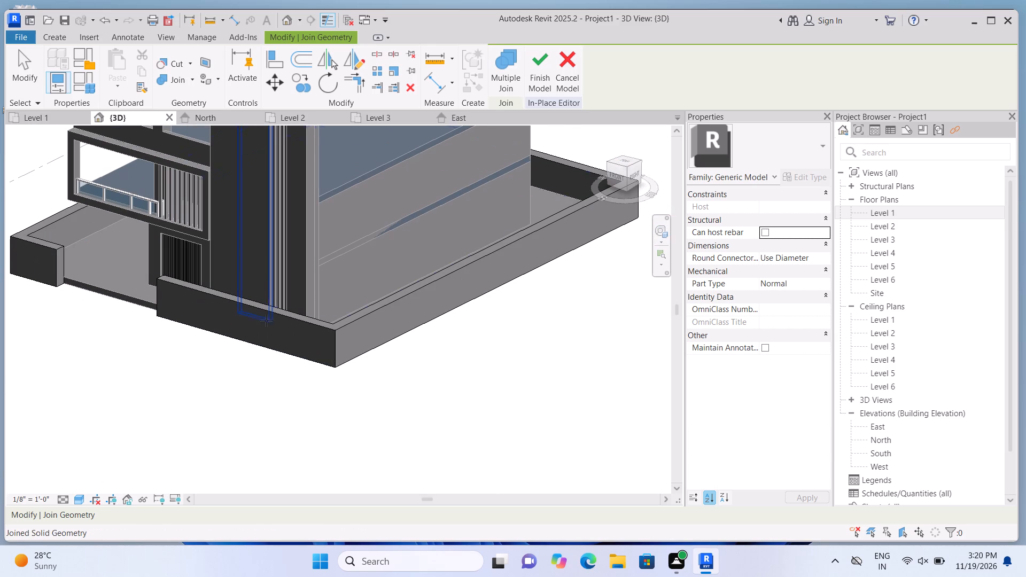
pyautogui.click(617, 171)
pyautogui.scroll(2, 244, 380)
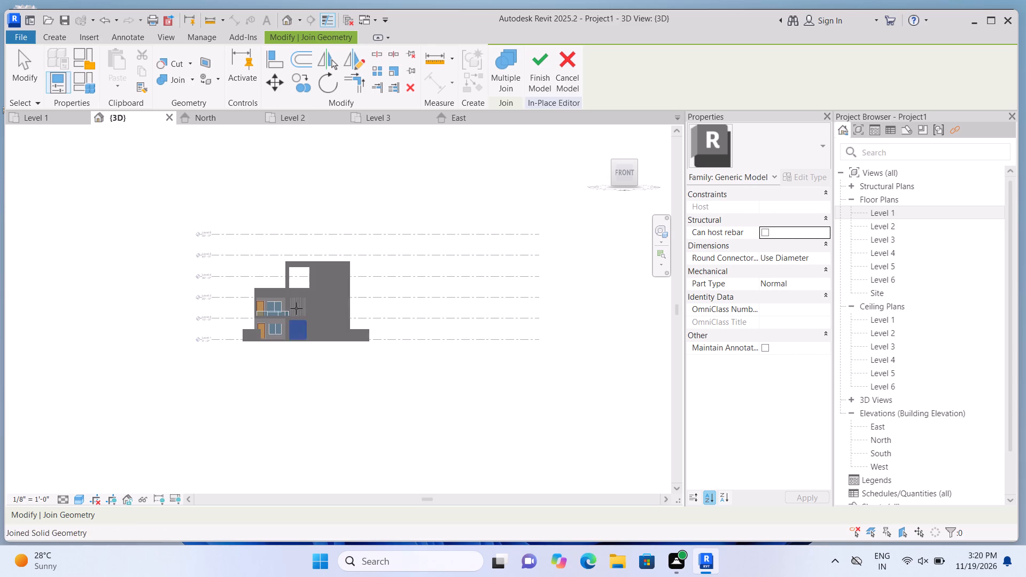
pyautogui.scroll(4, 299, 300)
pyautogui.scroll(2, 353, 239)
pyautogui.scroll(2, 387, 208)
pyautogui.scroll(-2, 406, 186)
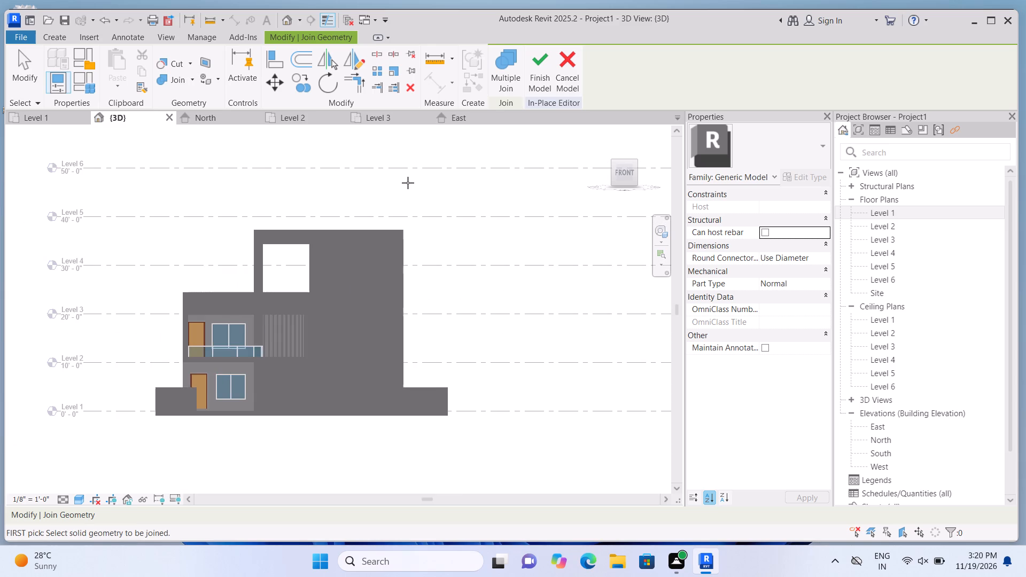
pyautogui.press('Escape')
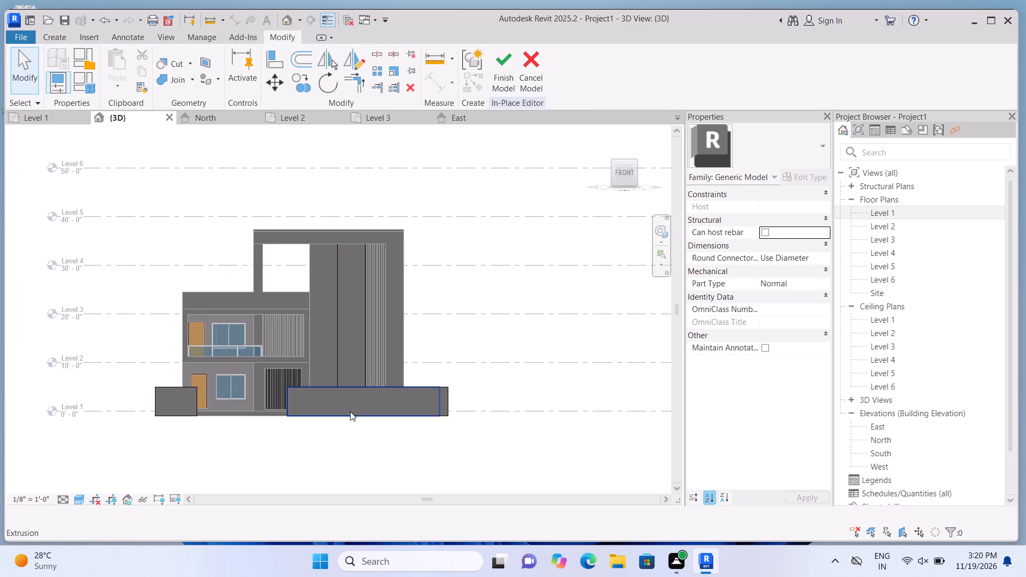
pyautogui.scroll(1, 327, 428)
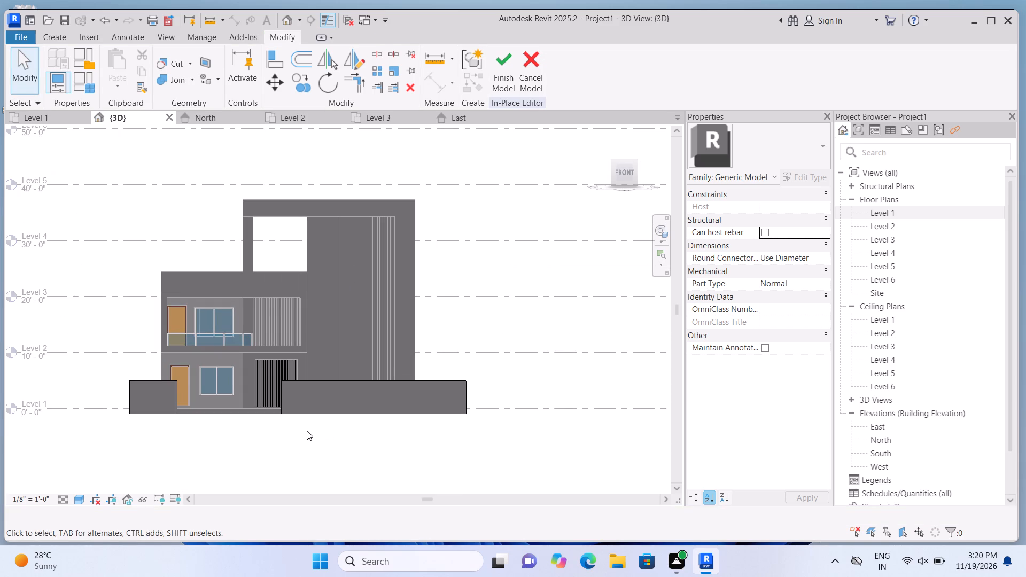
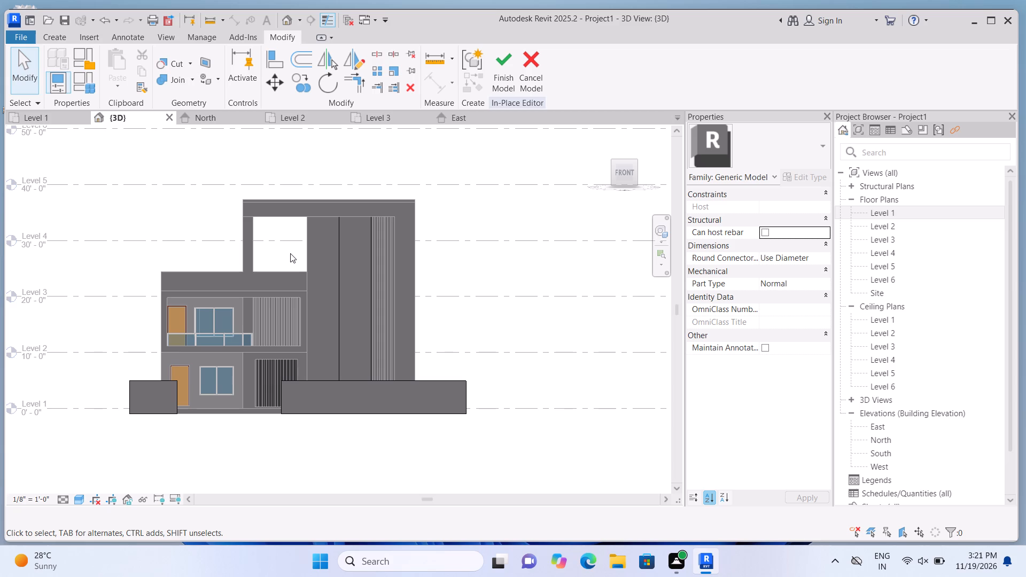
# Start a void extrusion on the long front boundary wall's face and sketch a rectangle about 9'-6" by 4'-6" near its outer end.
pyautogui.scroll(1, 294, 182)
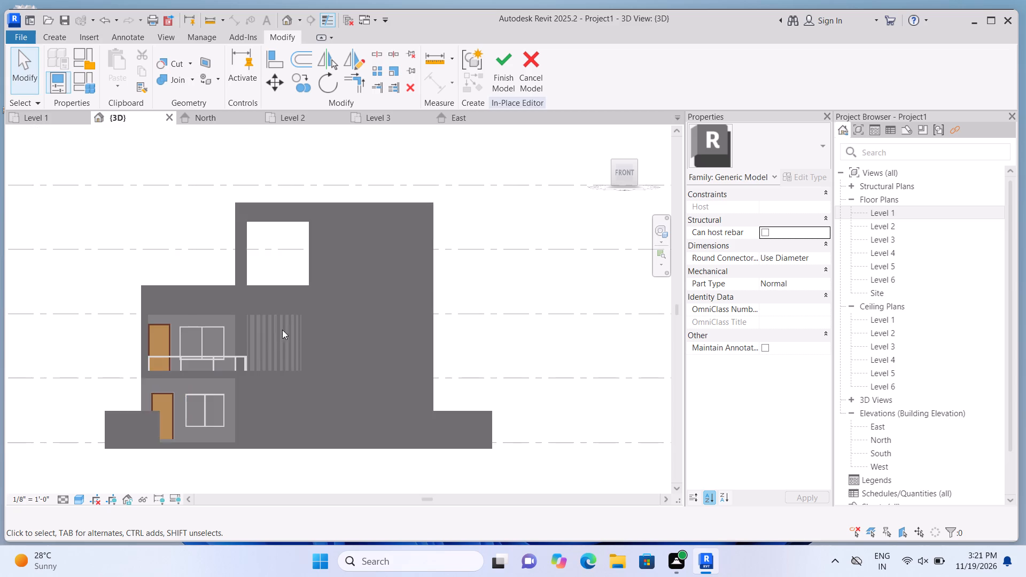
pyautogui.scroll(-1, 278, 348)
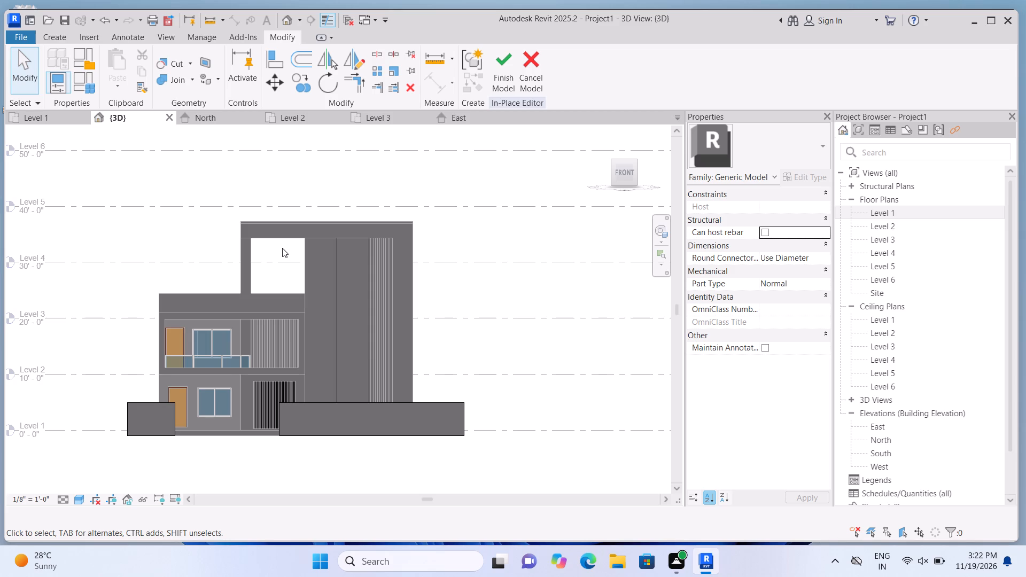
pyautogui.click(53, 39)
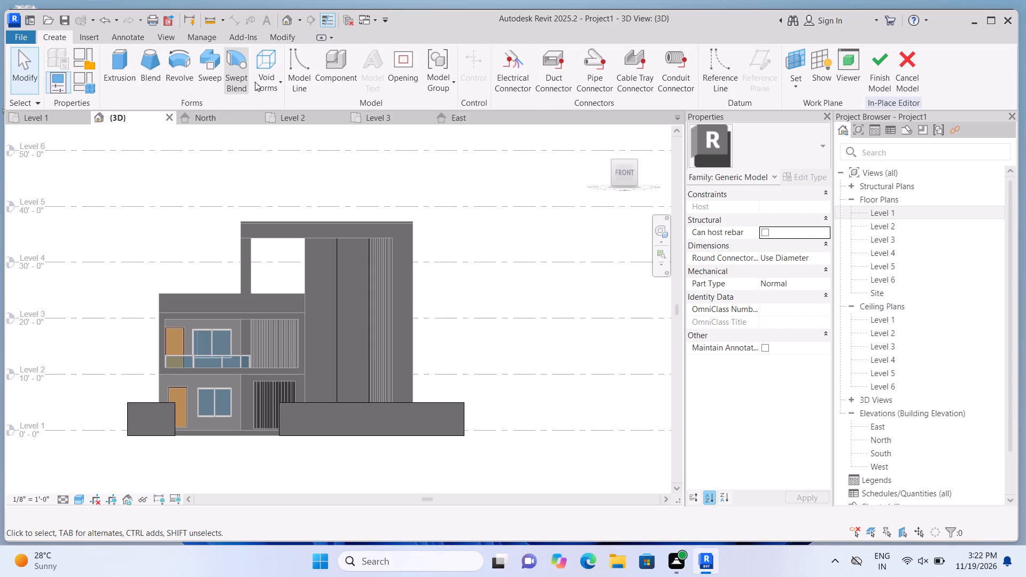
pyautogui.click(279, 83)
pyautogui.click(287, 111)
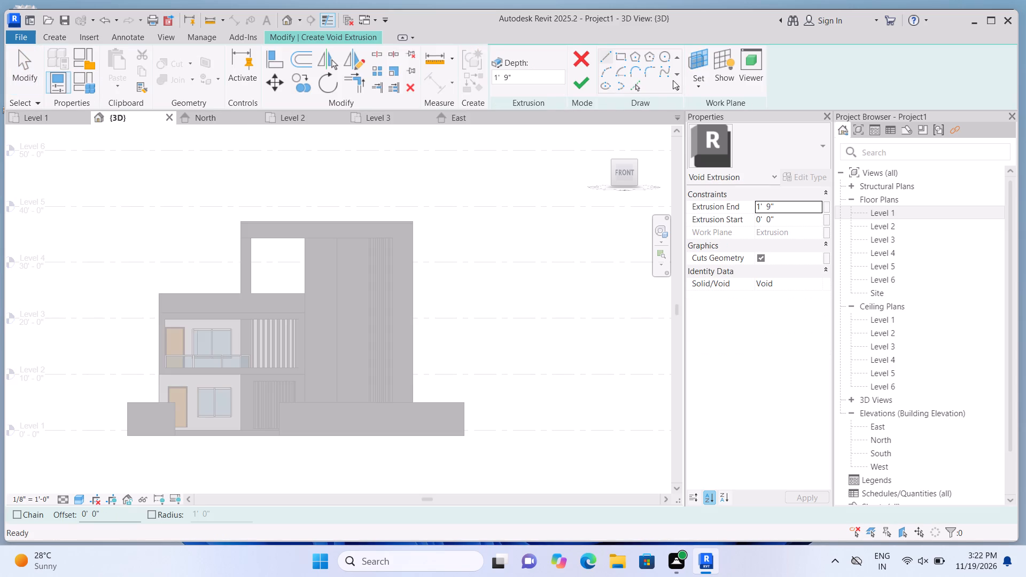
pyautogui.click(701, 84)
pyautogui.click(719, 126)
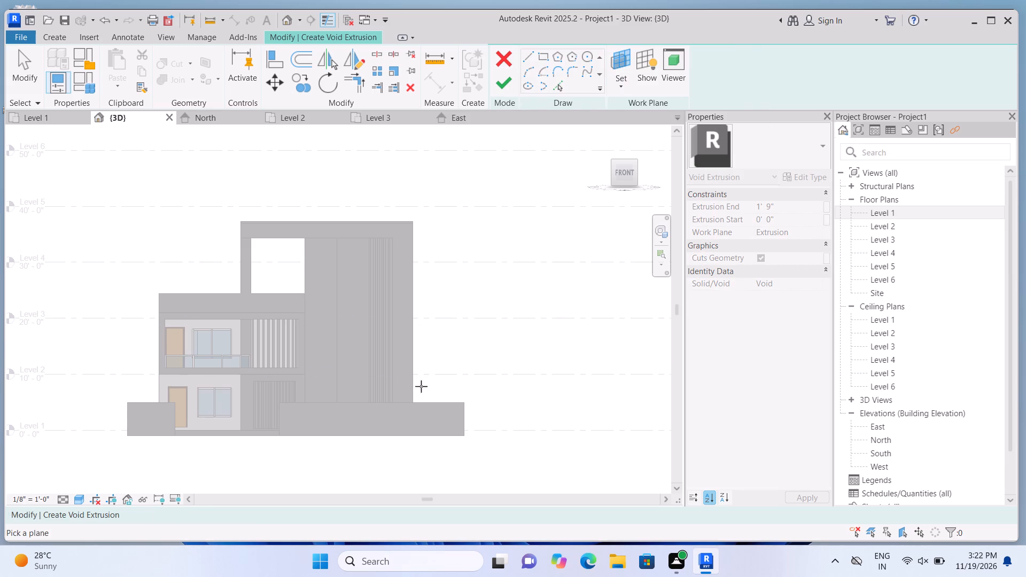
pyautogui.click(411, 428)
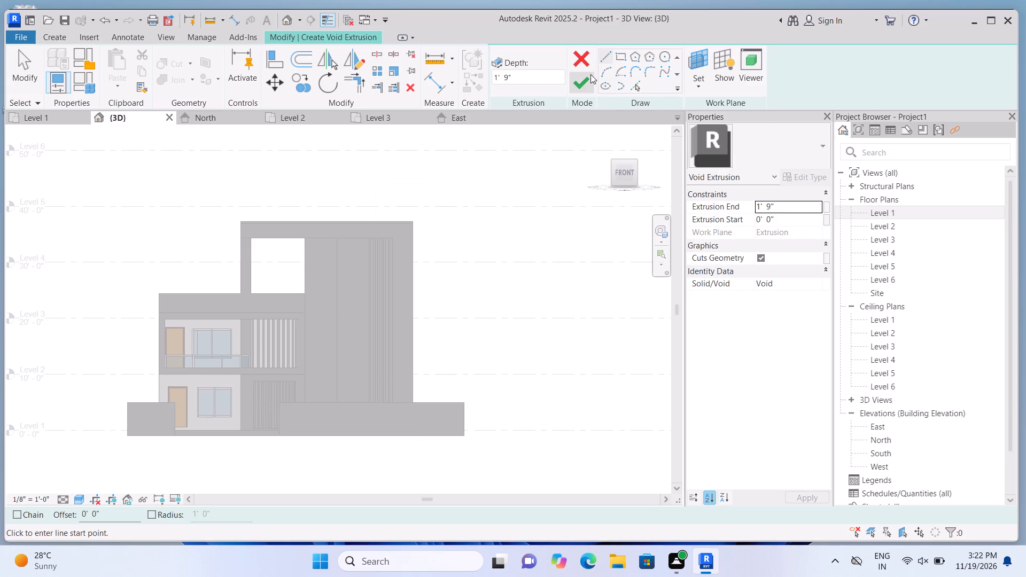
pyautogui.click(617, 56)
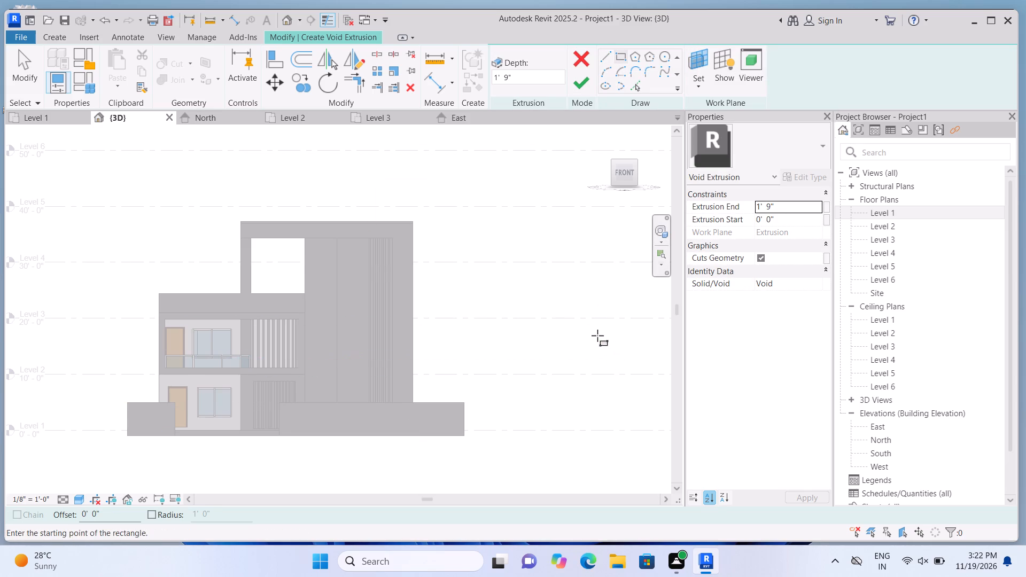
pyautogui.scroll(3, 391, 481)
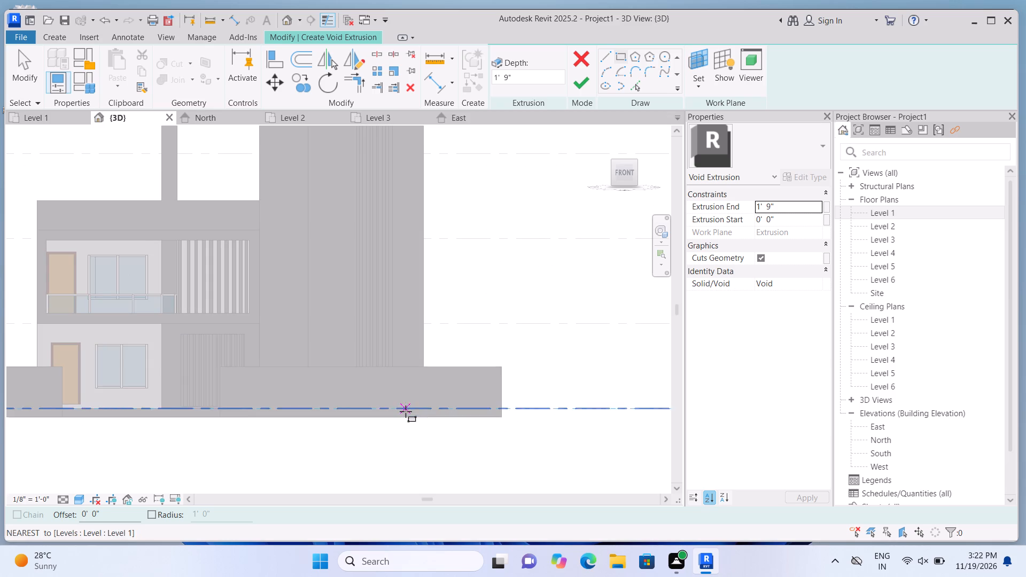
pyautogui.scroll(1, 406, 411)
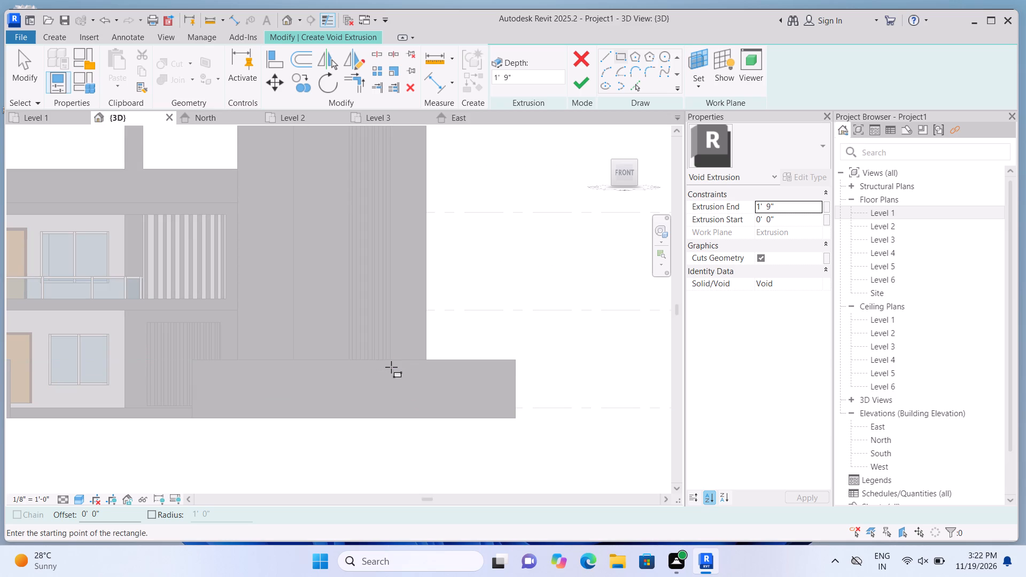
pyautogui.click(392, 369)
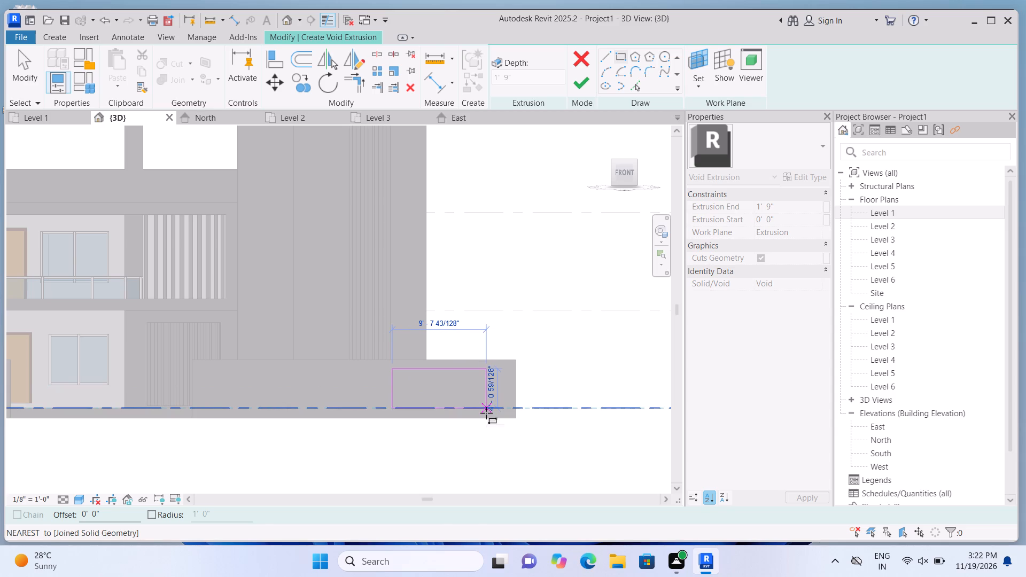
pyautogui.scroll(5, 486, 413)
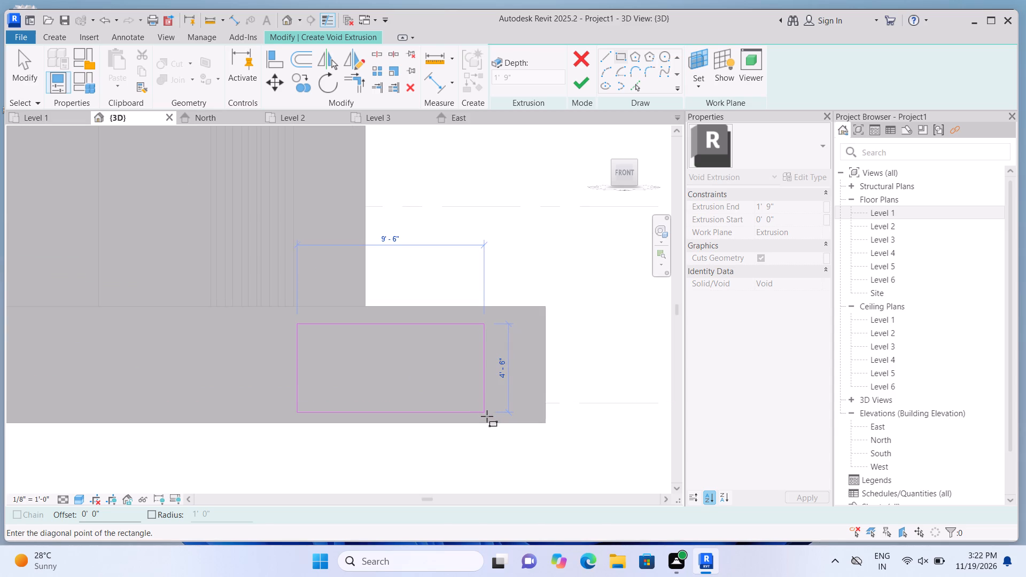
pyautogui.click(487, 416)
pyautogui.scroll(-5, 487, 416)
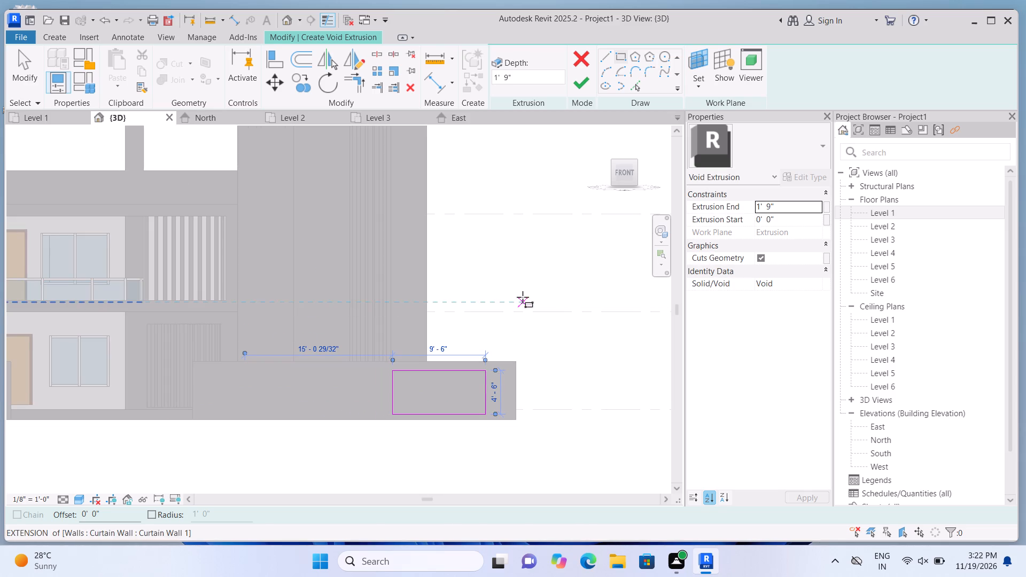
# Set the rectangular void's extrusion end to 1' 2" and finish the void extrusion.
pyautogui.click(776, 206)
pyautogui.press('BackSpace')
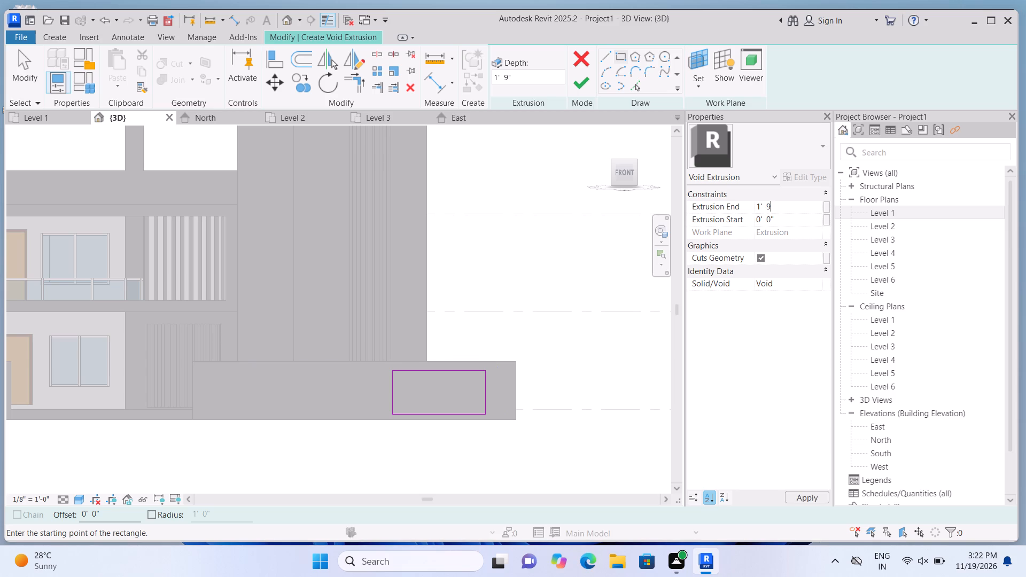
pyautogui.press('BackSpace')
pyautogui.press('BackSpace')
pyautogui.press('BackSpace')
pyautogui.press('BackSpace')
pyautogui.press('BackSpace')
pyautogui.press('BackSpace')
pyautogui.press('BackSpace')
pyautogui.press('BackSpace')
pyautogui.press('BackSpace')
pyautogui.write("1'")
pyautogui.write('2"')
pyautogui.press('Return')
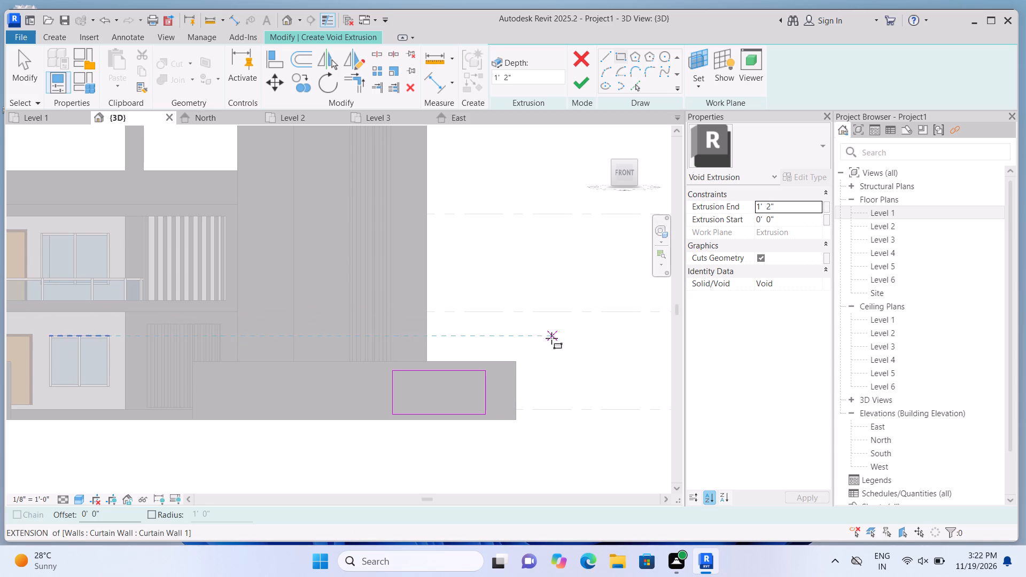
pyautogui.click(584, 79)
pyautogui.scroll(-2, 547, 229)
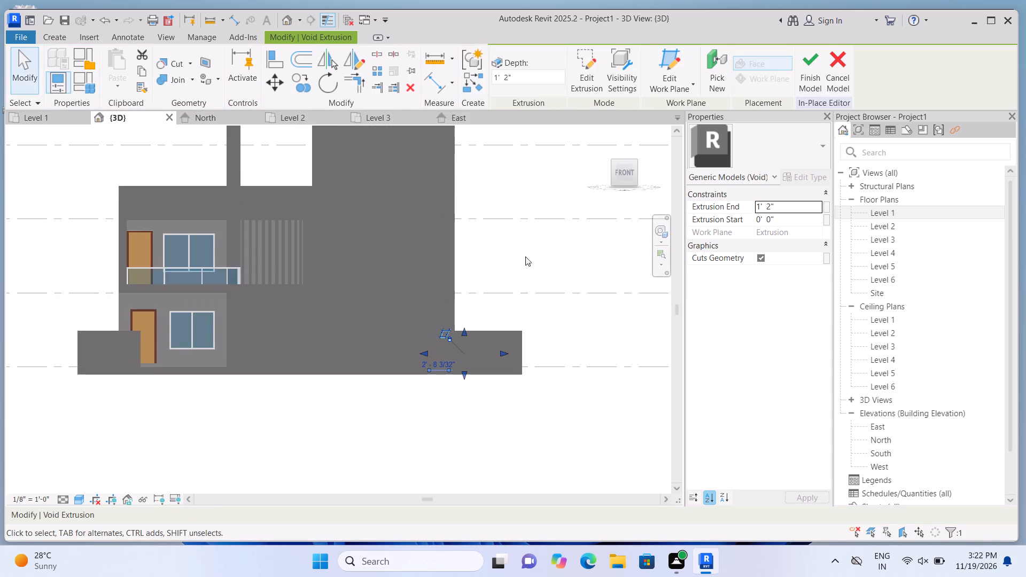
pyautogui.click(504, 419)
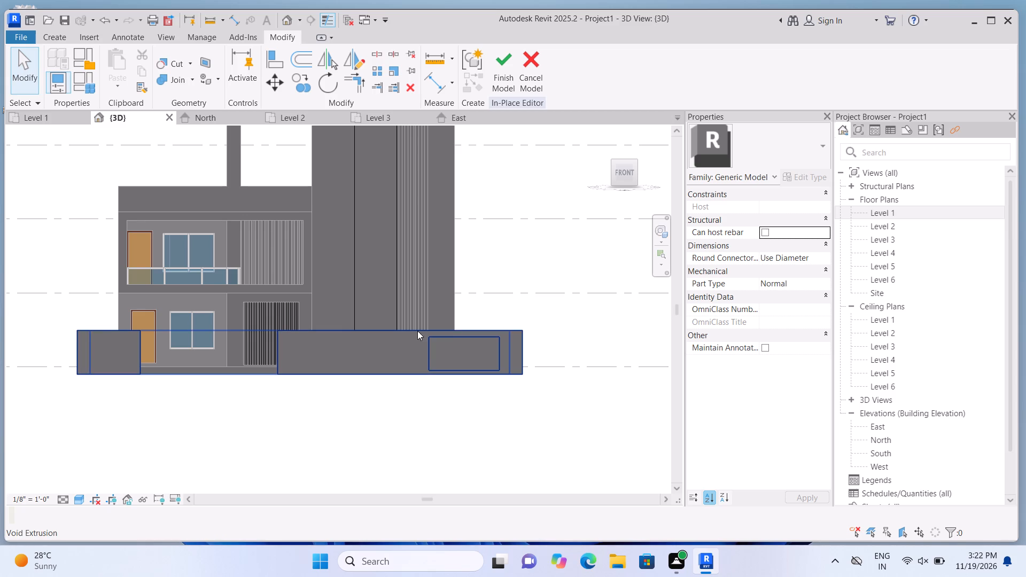
# Start another void extrusion on the long front wall's face and sketch a full-height strip about 7" wide beside the rectangular void.
pyautogui.scroll(1, 417, 331)
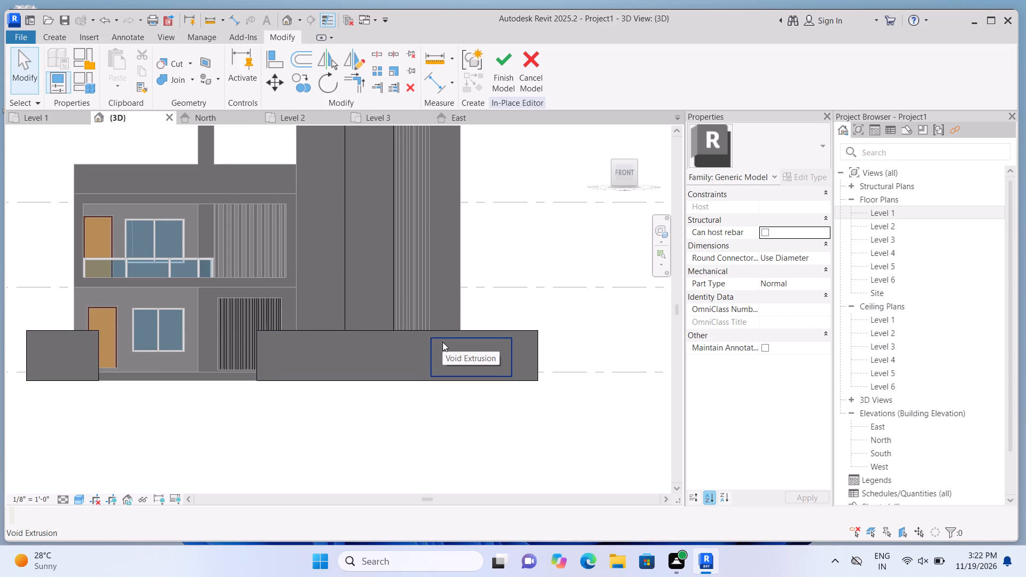
pyautogui.click(51, 42)
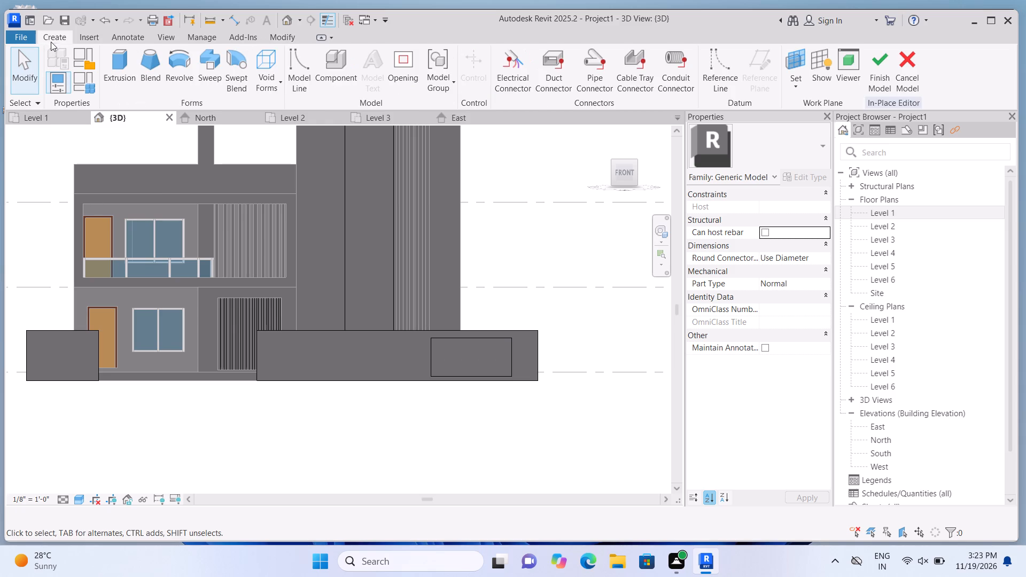
pyautogui.click(273, 81)
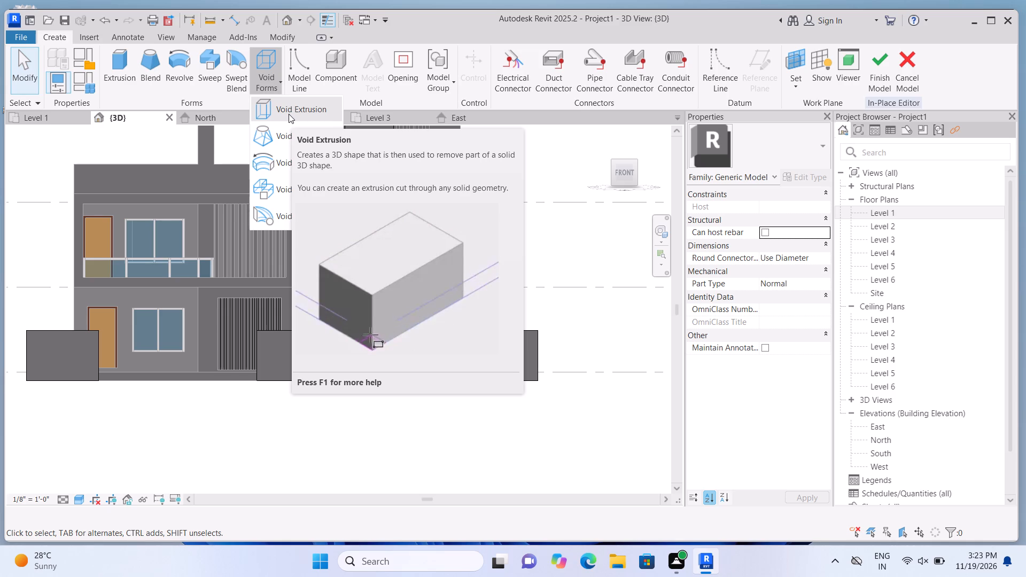
pyautogui.click(287, 113)
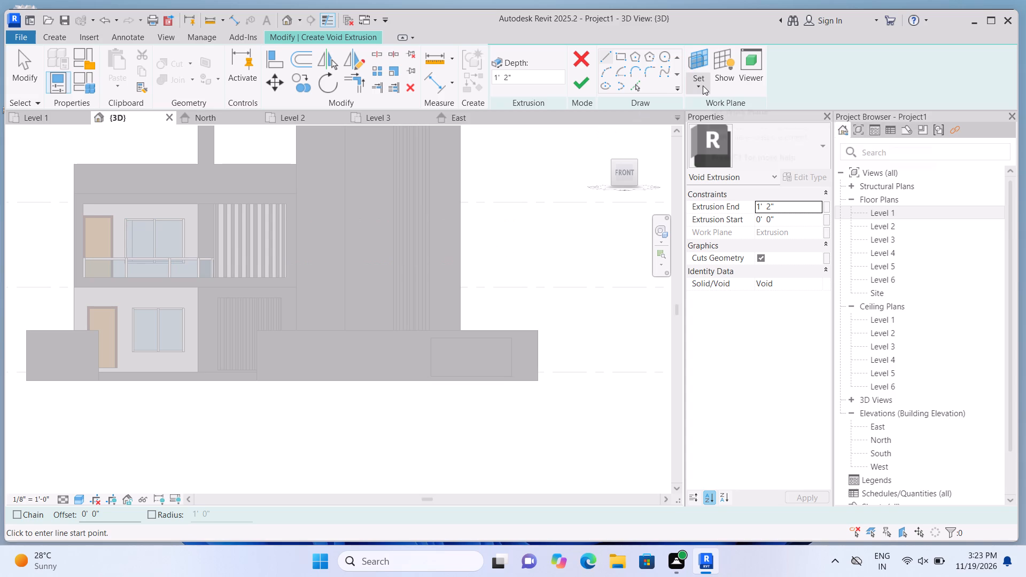
pyautogui.click(703, 85)
pyautogui.click(716, 130)
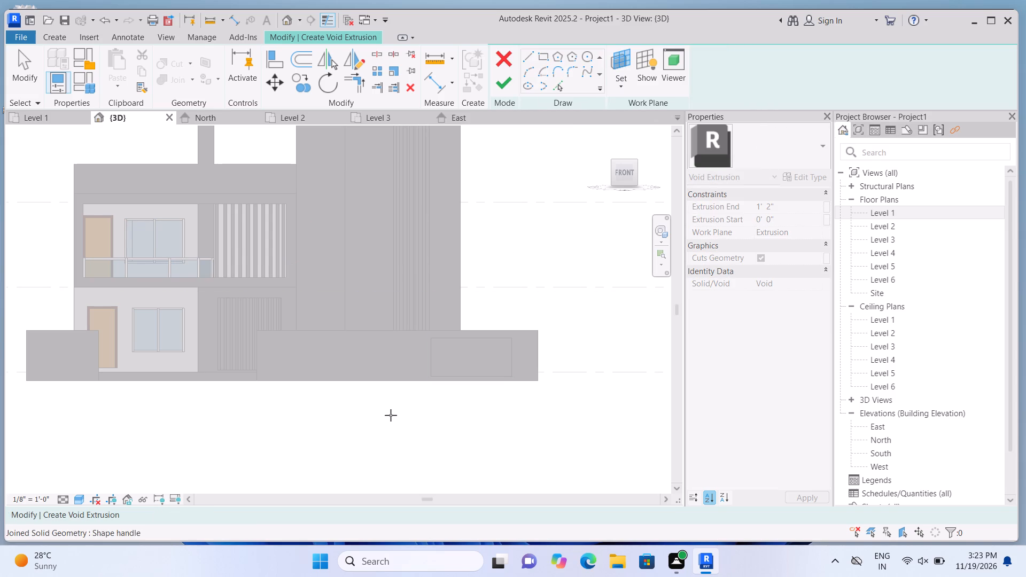
pyautogui.click(364, 363)
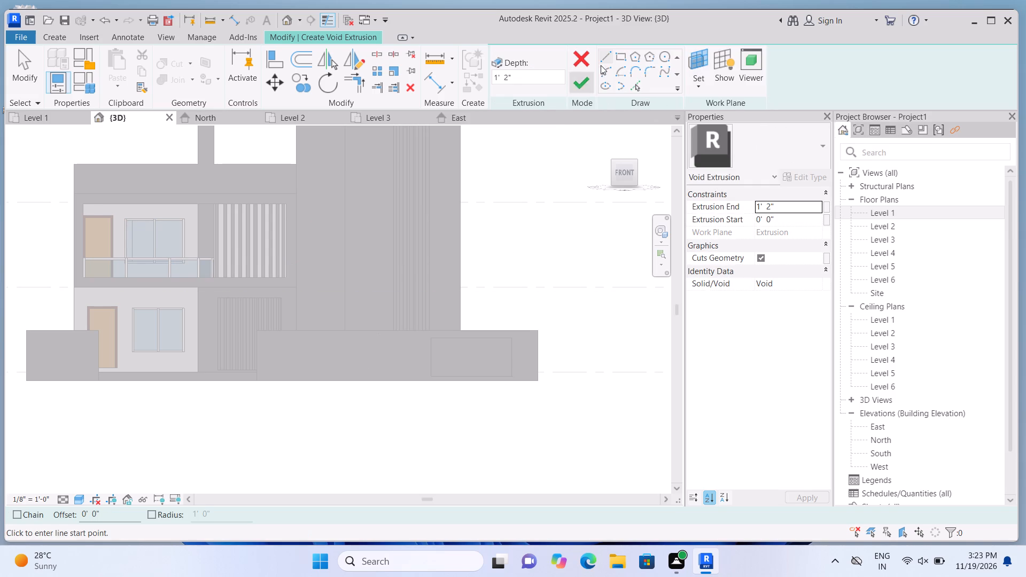
pyautogui.click(617, 53)
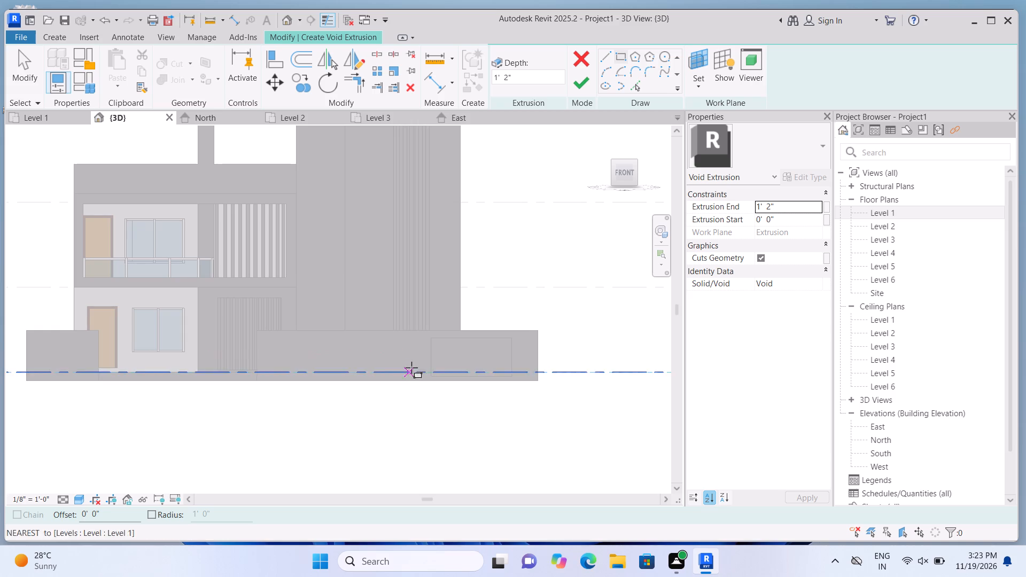
pyautogui.scroll(2, 415, 353)
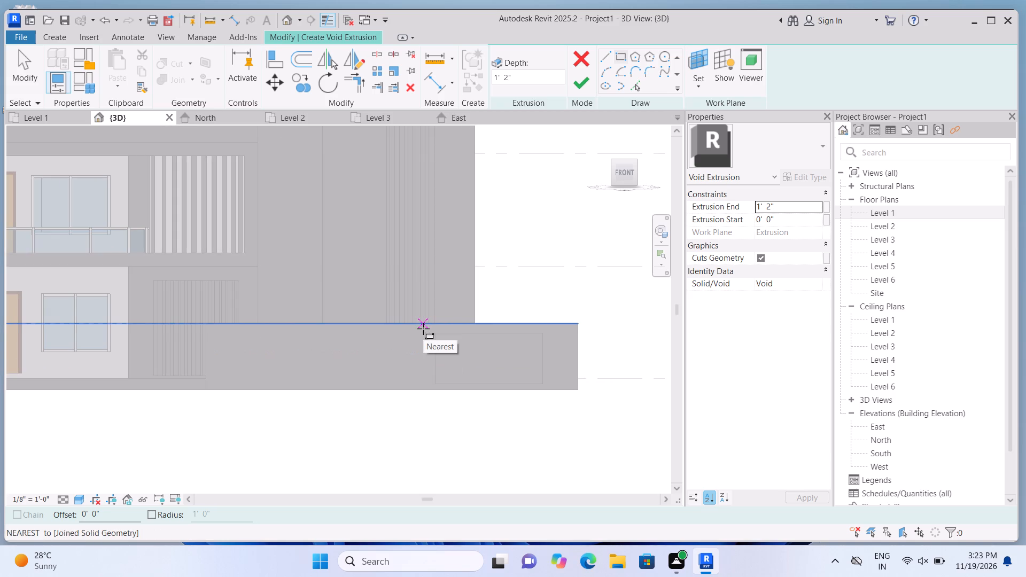
pyautogui.click(429, 328)
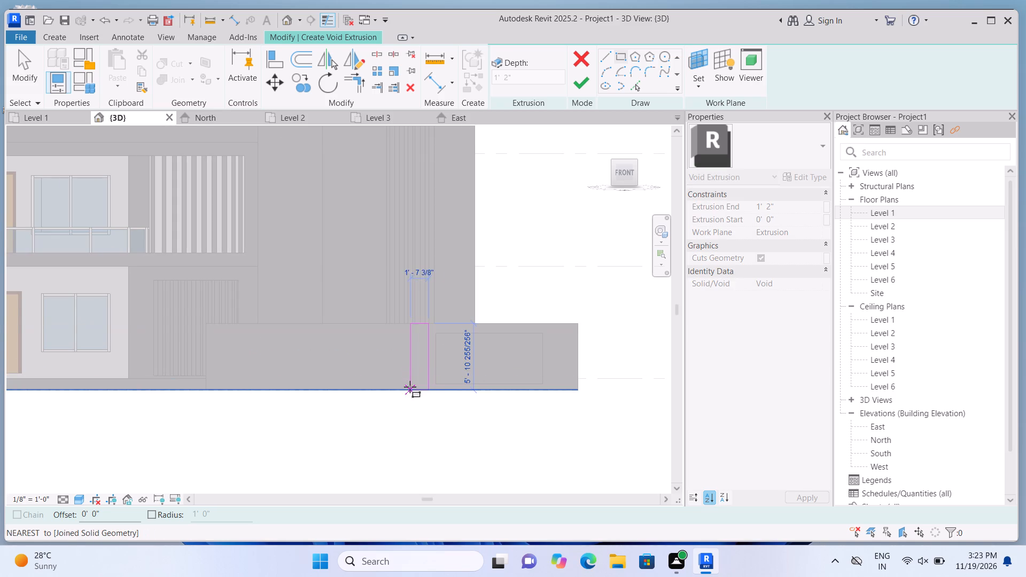
pyautogui.click(422, 392)
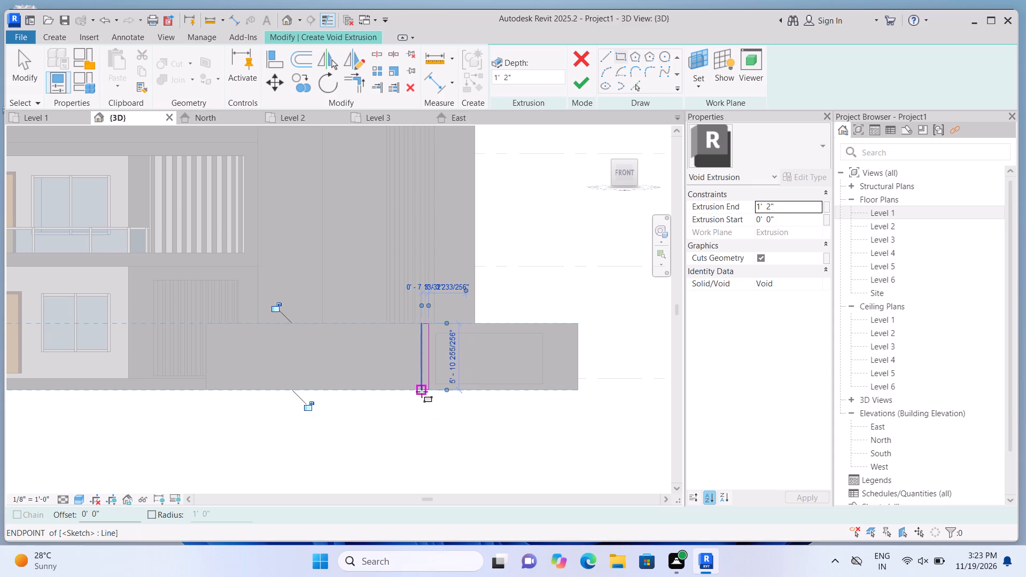
pyautogui.press('Escape')
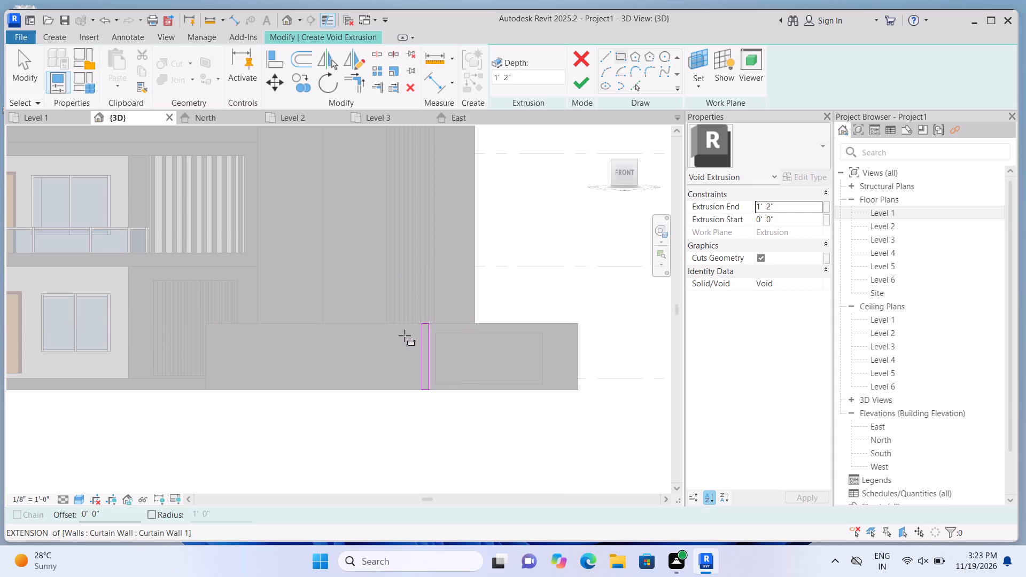
# Sketch two more full-height strips, about 5" and 5 3/4" wide, spaced beside the first strip toward the wall's middle.
pyautogui.click(415, 323)
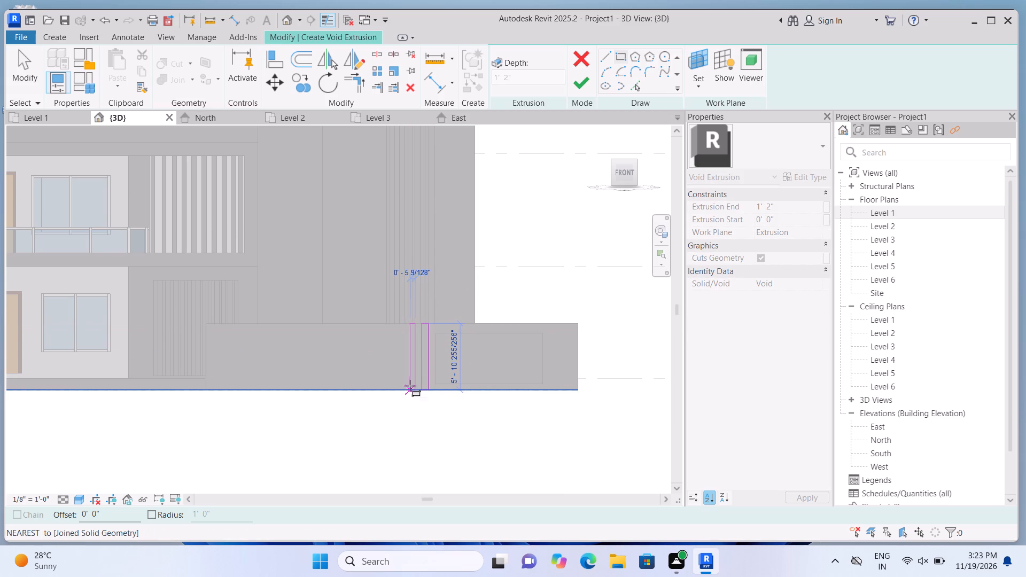
pyautogui.click(410, 386)
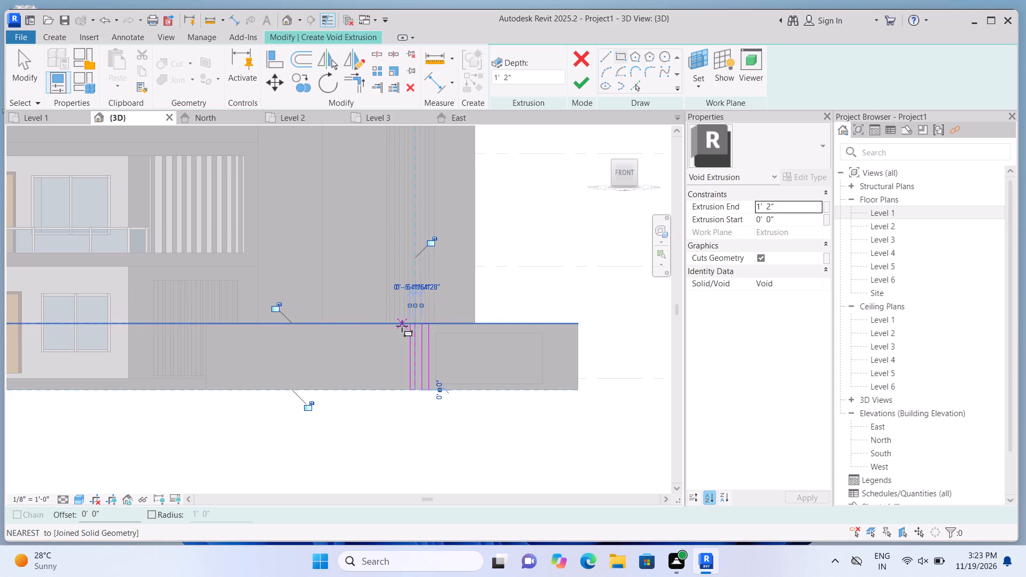
pyautogui.scroll(4, 405, 327)
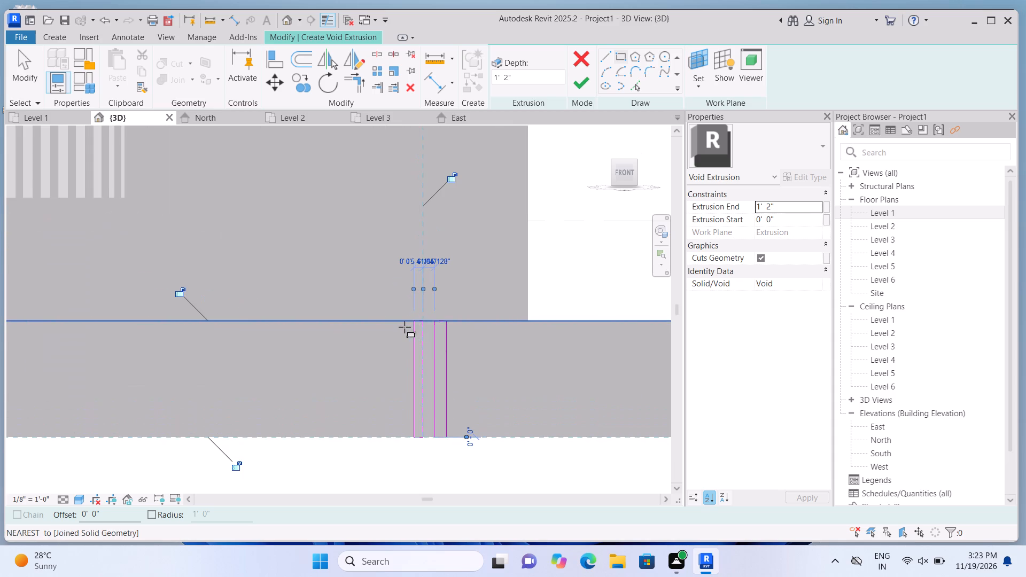
pyautogui.click(407, 319)
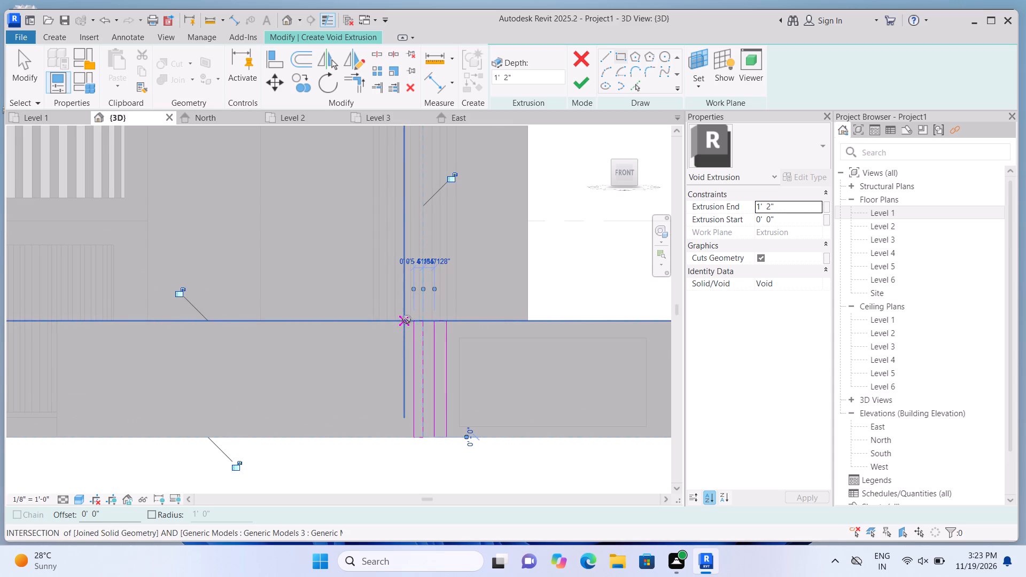
pyautogui.scroll(-1, 391, 418)
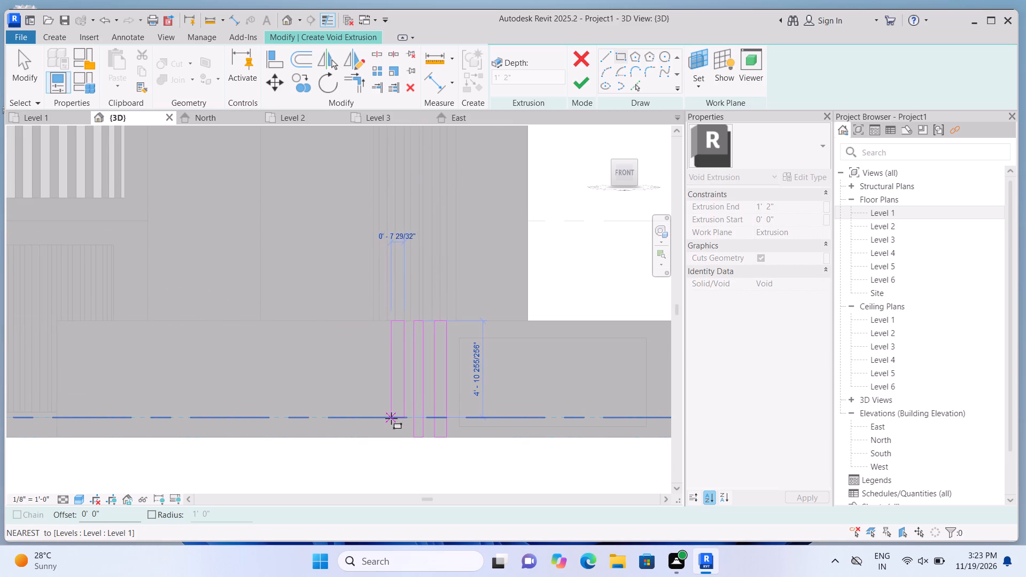
pyautogui.scroll(-1, 391, 418)
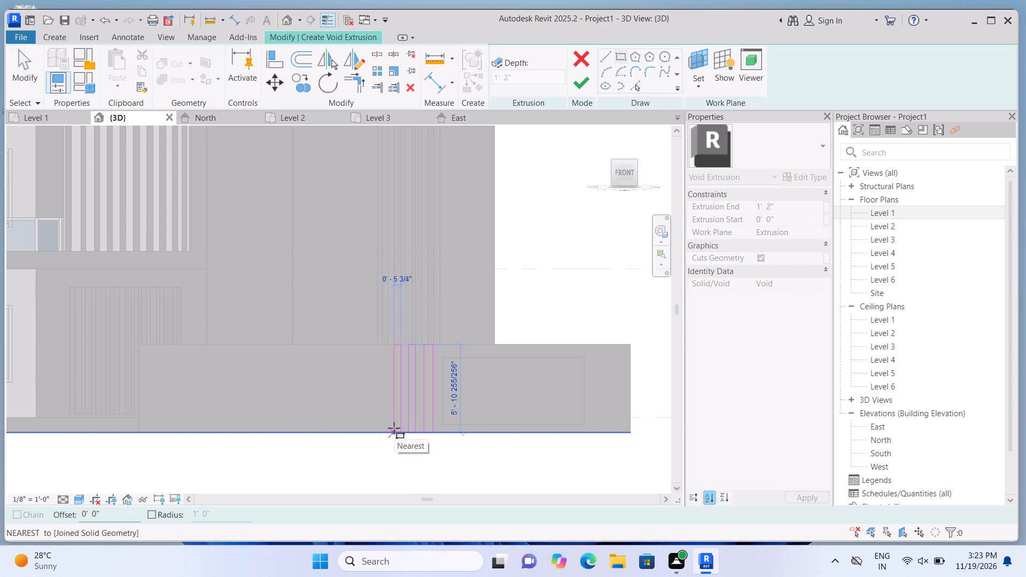
pyautogui.click(394, 428)
pyautogui.press('Escape')
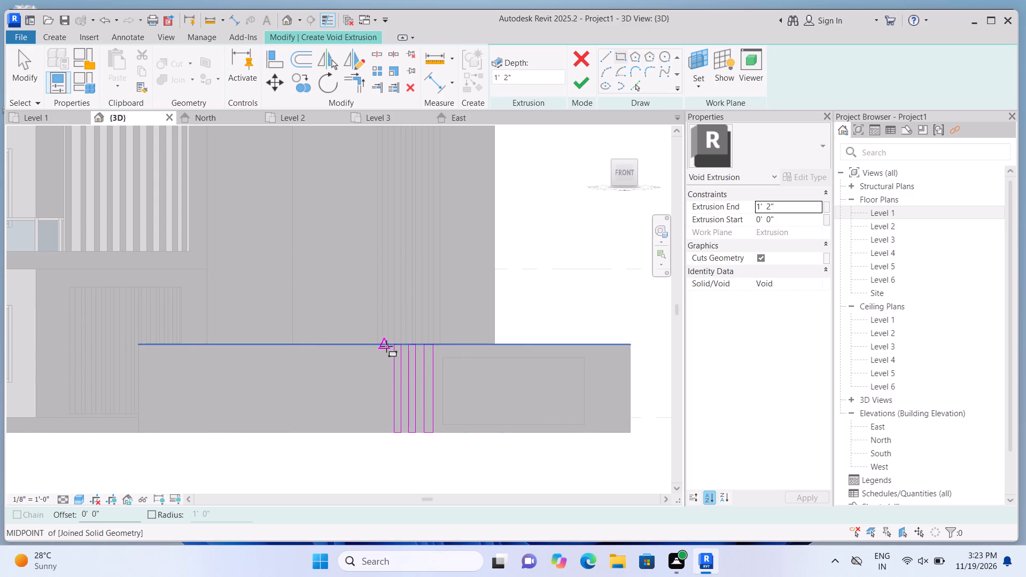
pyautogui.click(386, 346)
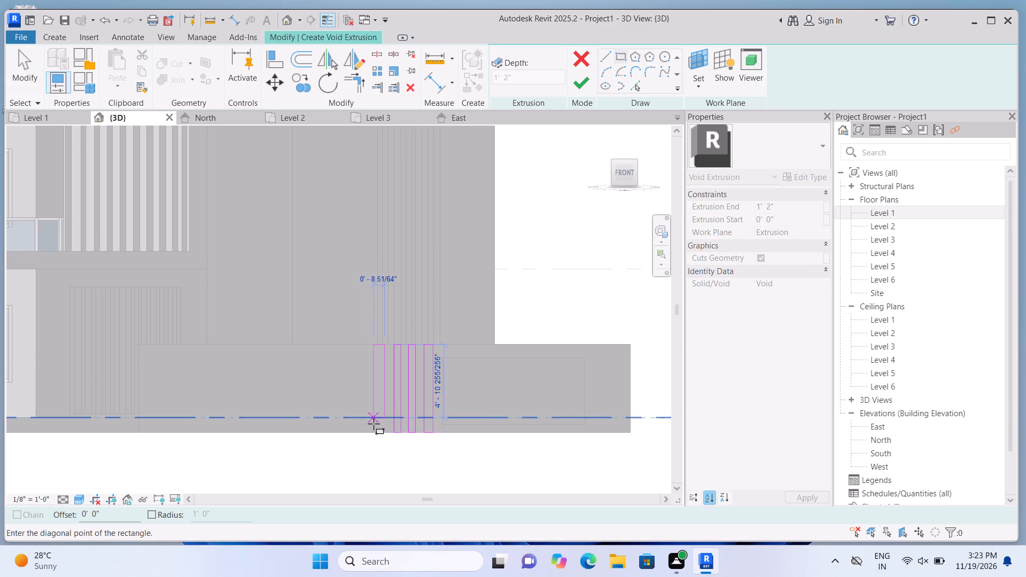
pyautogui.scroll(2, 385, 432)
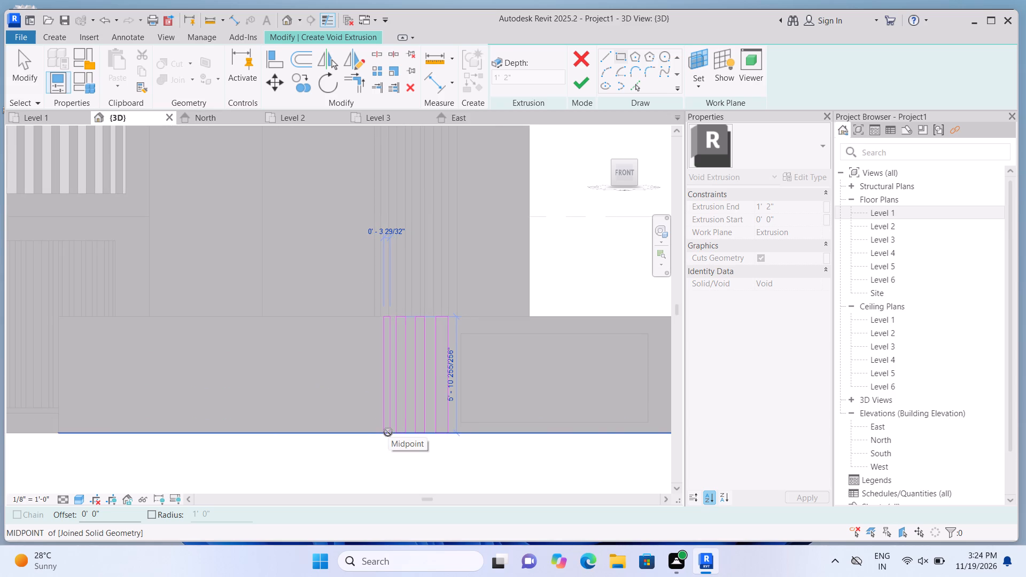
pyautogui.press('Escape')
# Sketch a fourth full-height strip about 5" wide beside the third one, toward the long front wall's middle.
pyautogui.scroll(7, 393, 341)
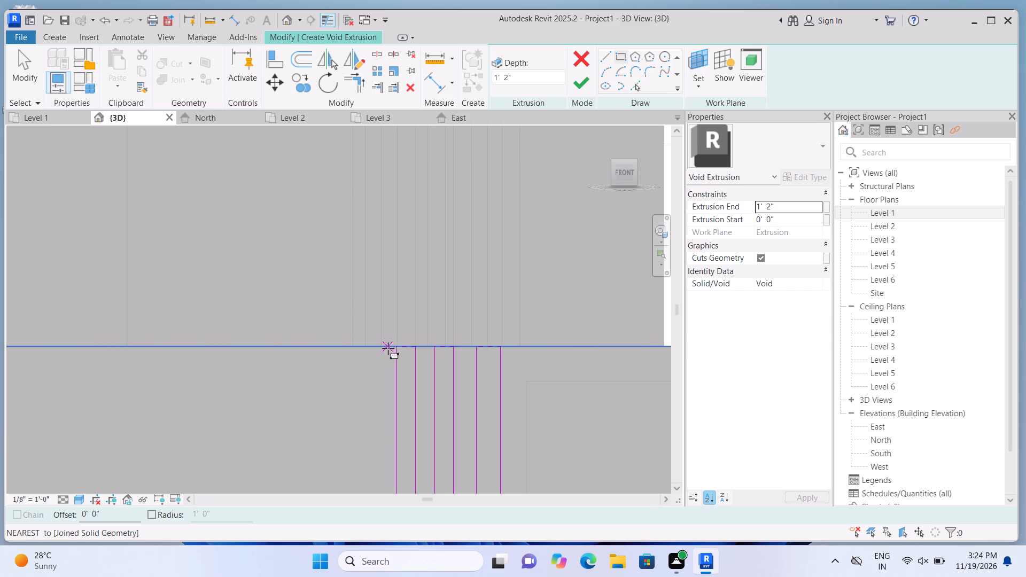
pyautogui.click(388, 348)
pyautogui.scroll(-8, 370, 411)
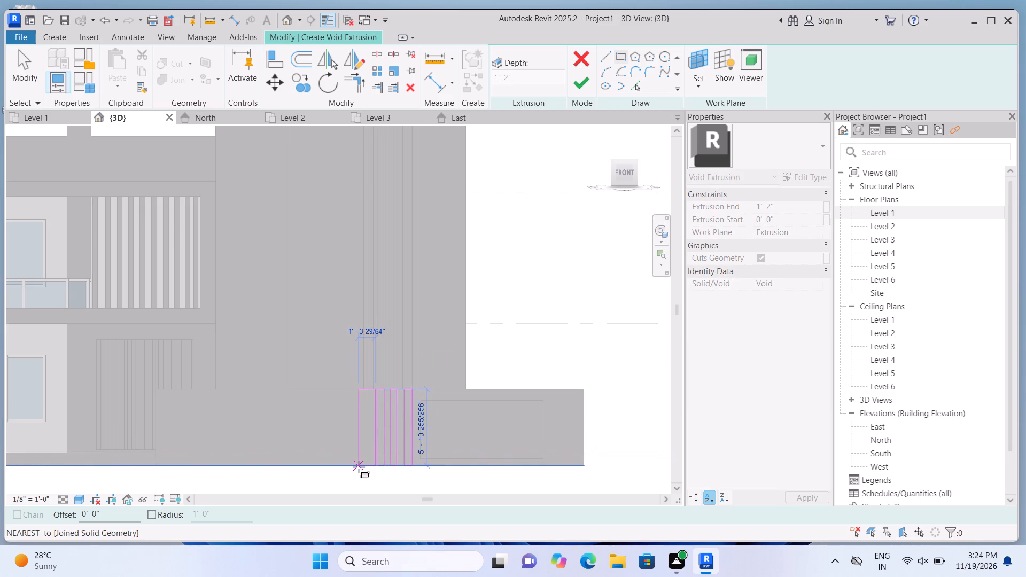
pyautogui.scroll(2, 360, 467)
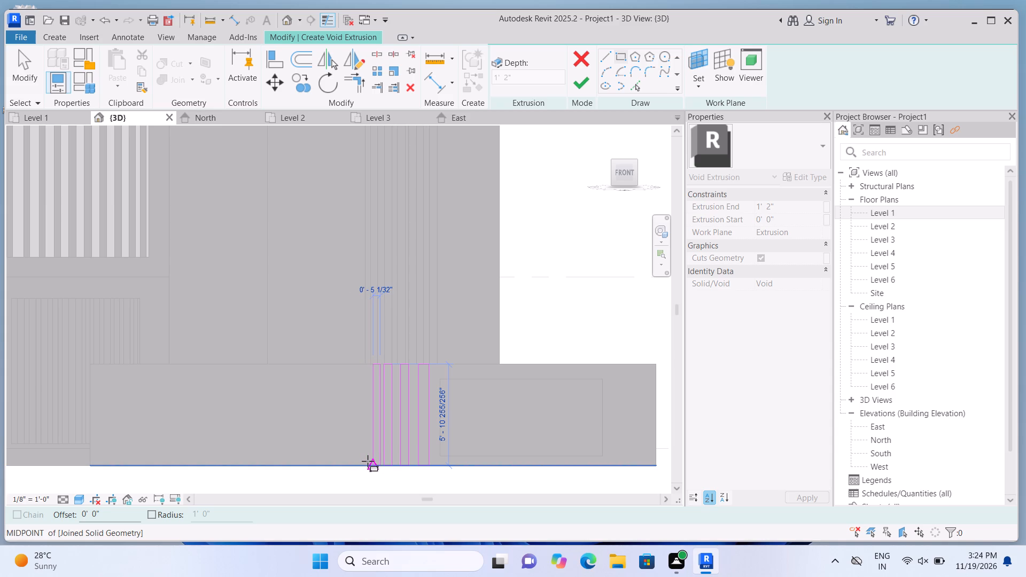
pyautogui.click(368, 461)
pyautogui.press('Escape')
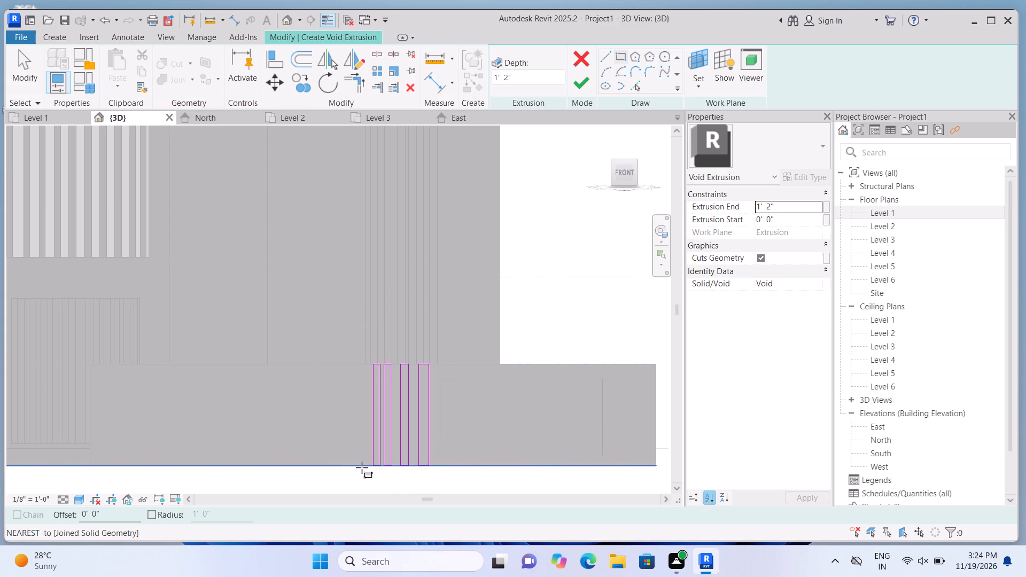
# Sketch a fifth full-height strip about 6" wide, spaced beside the fourth strip toward the wall's middle.
pyautogui.scroll(-3, 361, 467)
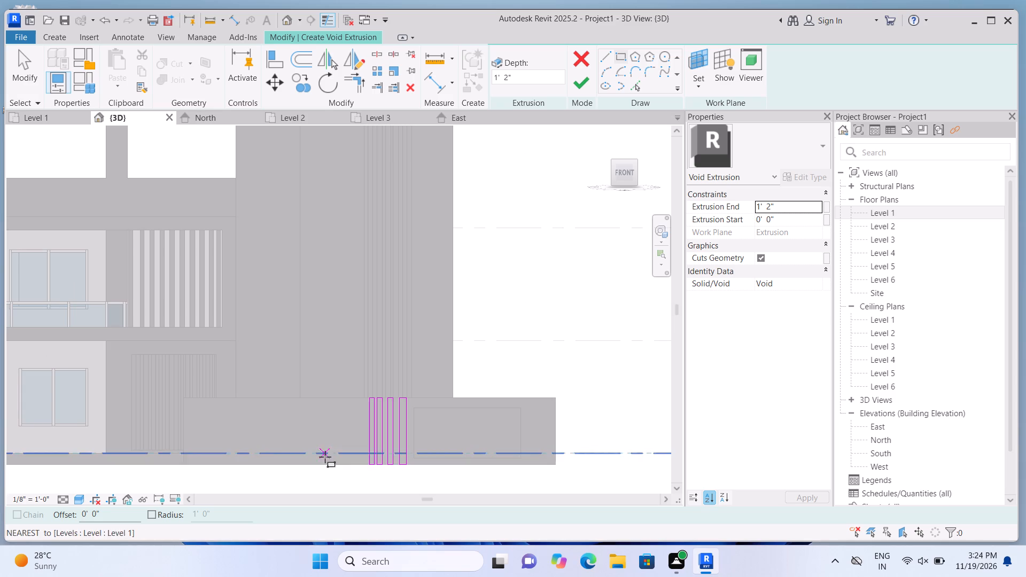
pyautogui.scroll(1, 338, 439)
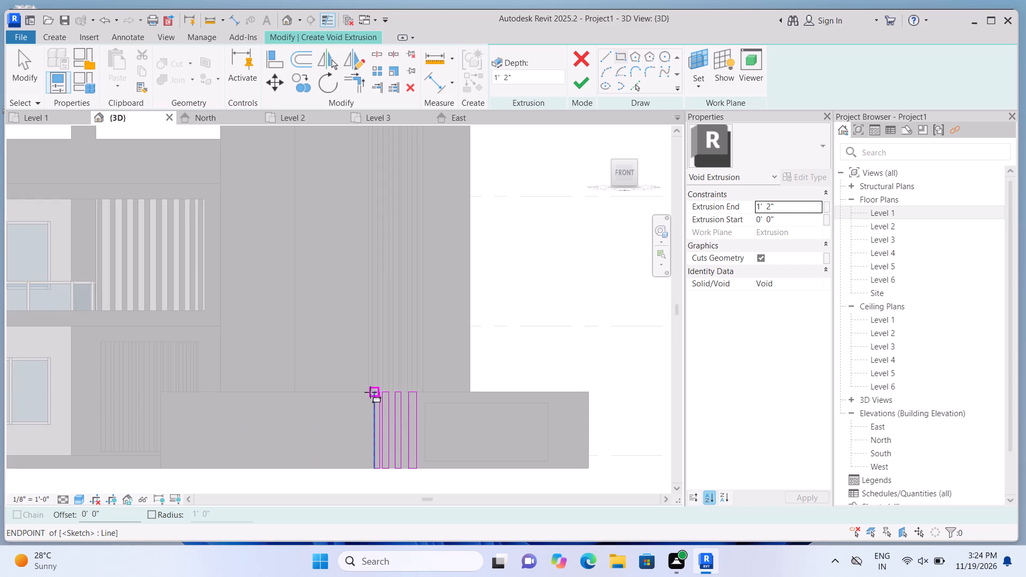
pyautogui.scroll(6, 364, 401)
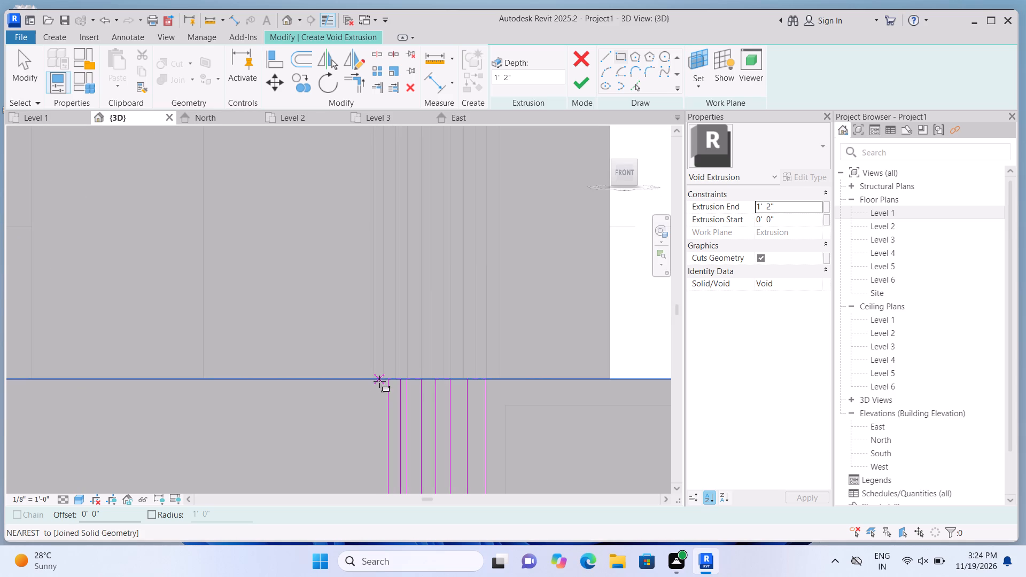
pyautogui.click(379, 381)
pyautogui.scroll(-1, 335, 421)
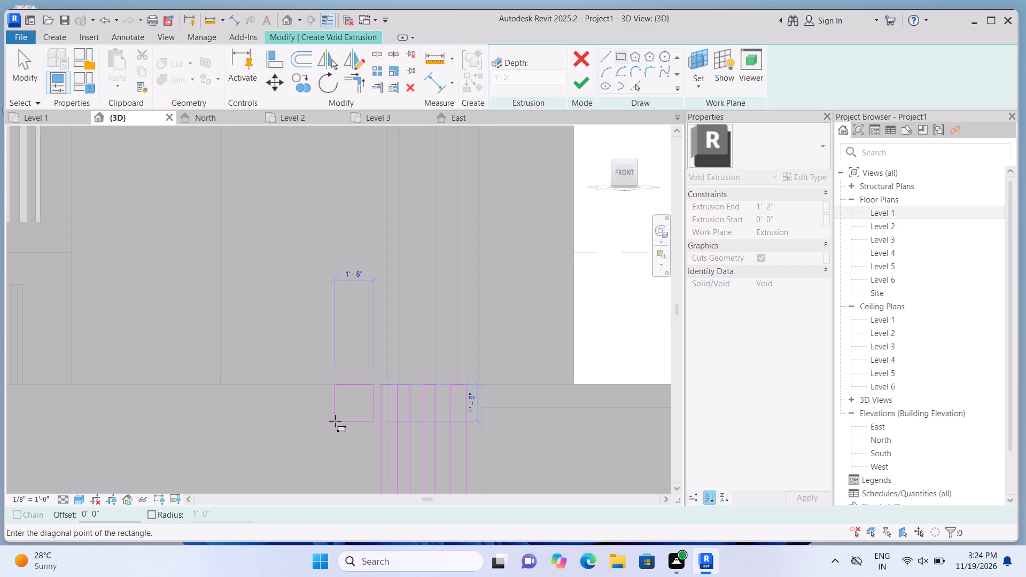
pyautogui.scroll(-2, 335, 422)
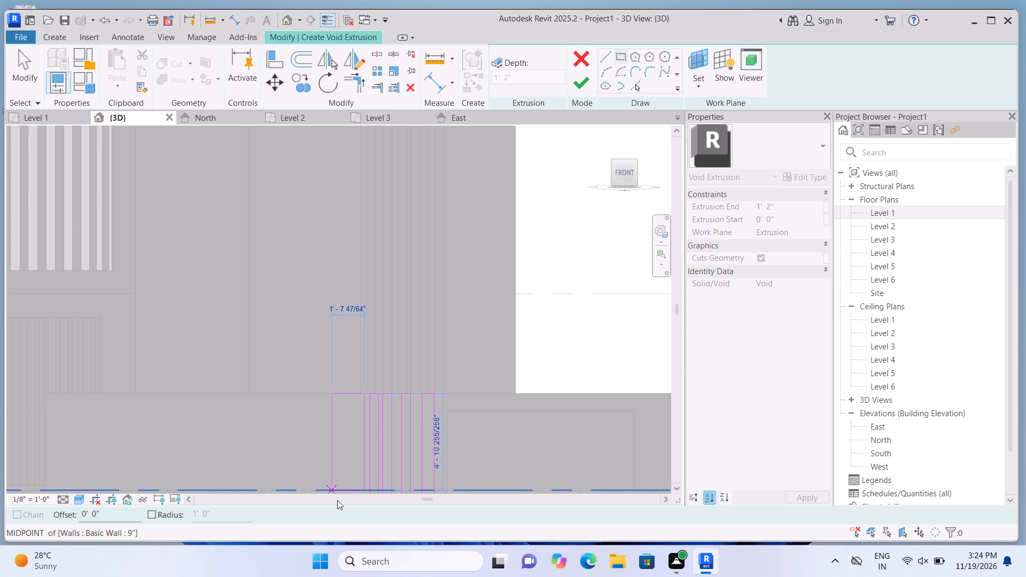
pyautogui.scroll(3, 337, 500)
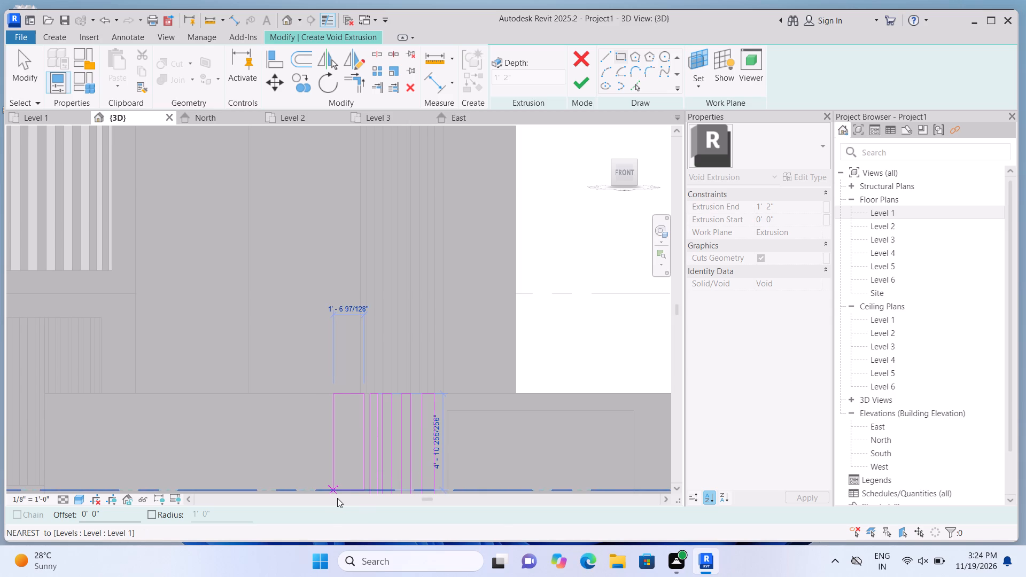
pyautogui.scroll(-8, 343, 500)
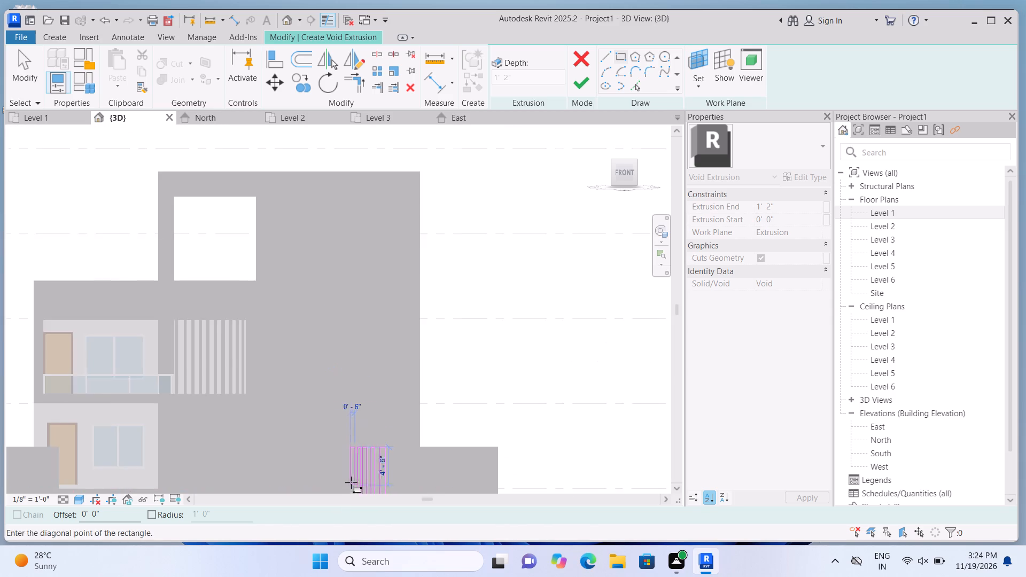
pyautogui.scroll(-10, 351, 482)
pyautogui.scroll(4, 336, 487)
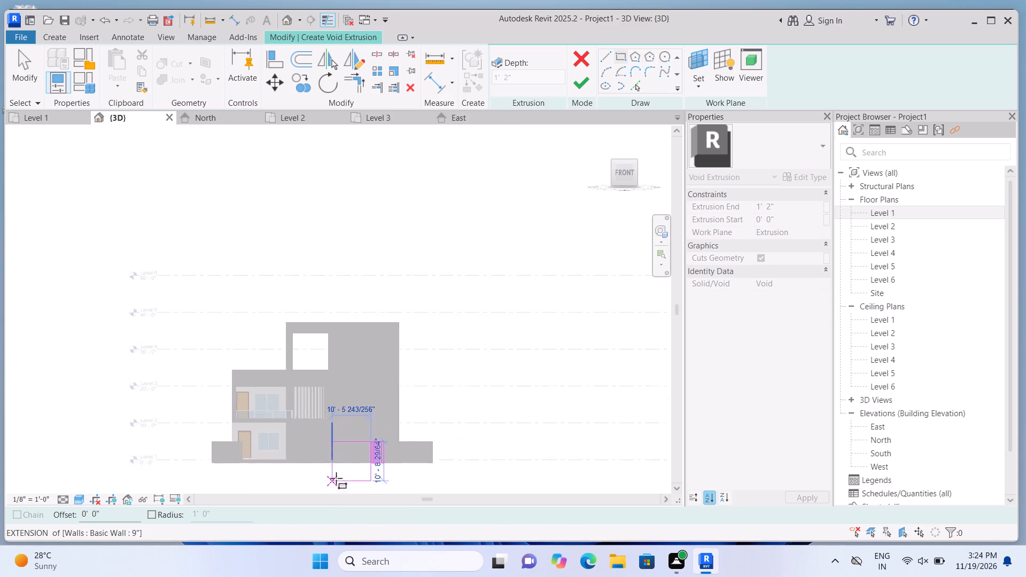
pyautogui.scroll(10, 336, 478)
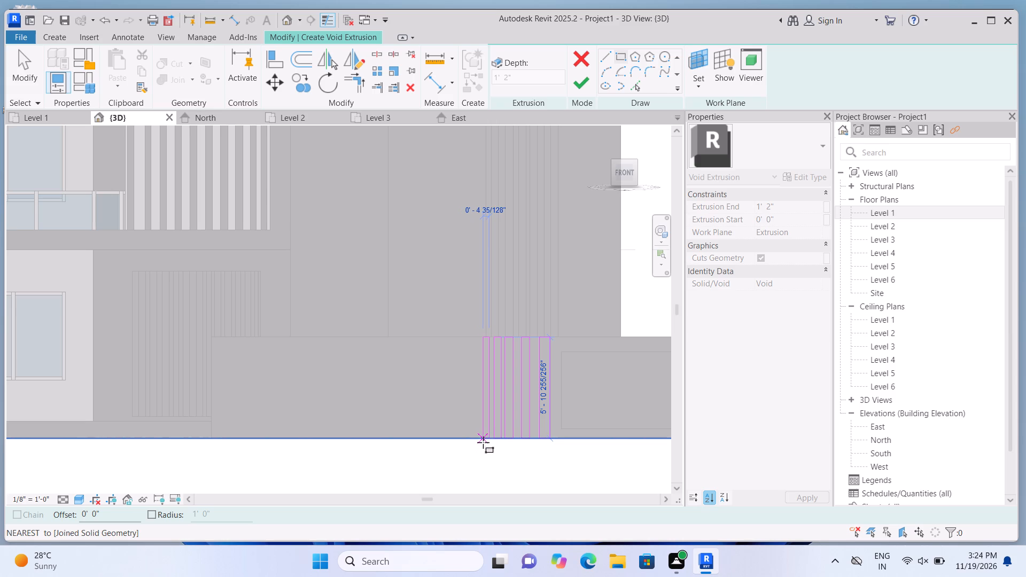
pyautogui.click(480, 442)
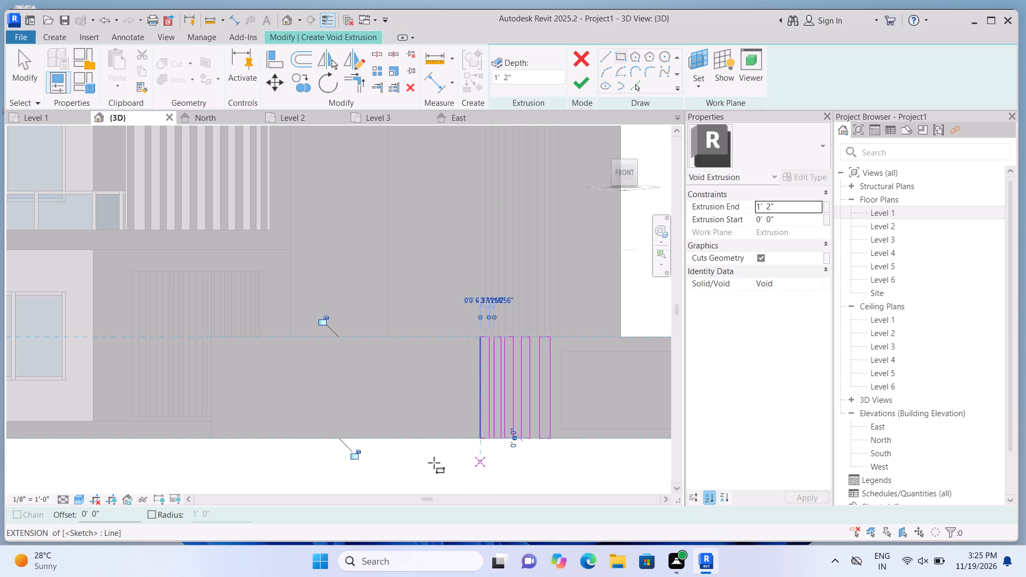
# Set the extrusion end of the five-strip void to 4" and finish the void extrusion.
pyautogui.click(800, 206)
pyautogui.press('BackSpace')
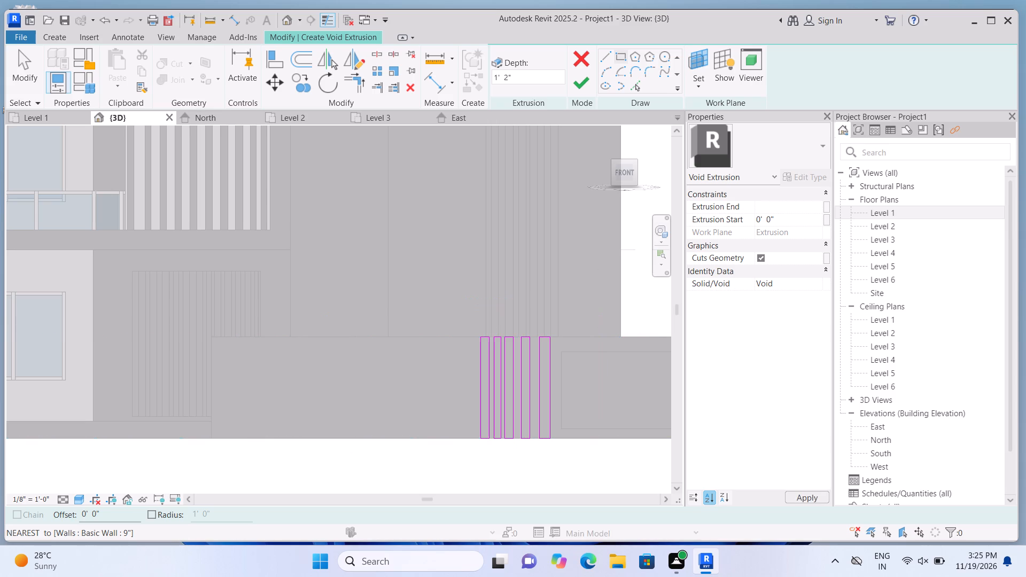
pyautogui.write('4"')
pyautogui.press('Return')
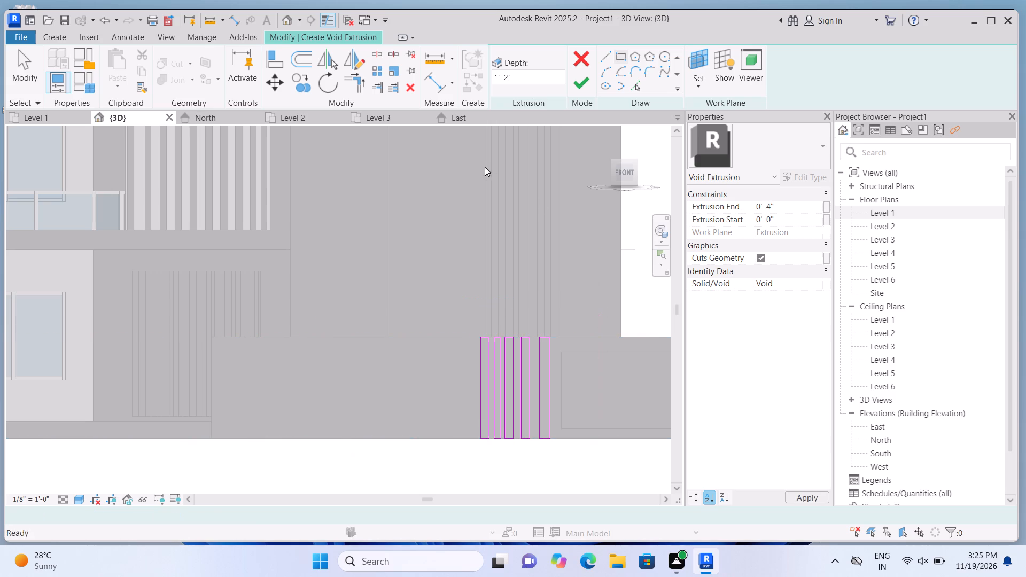
pyautogui.click(582, 81)
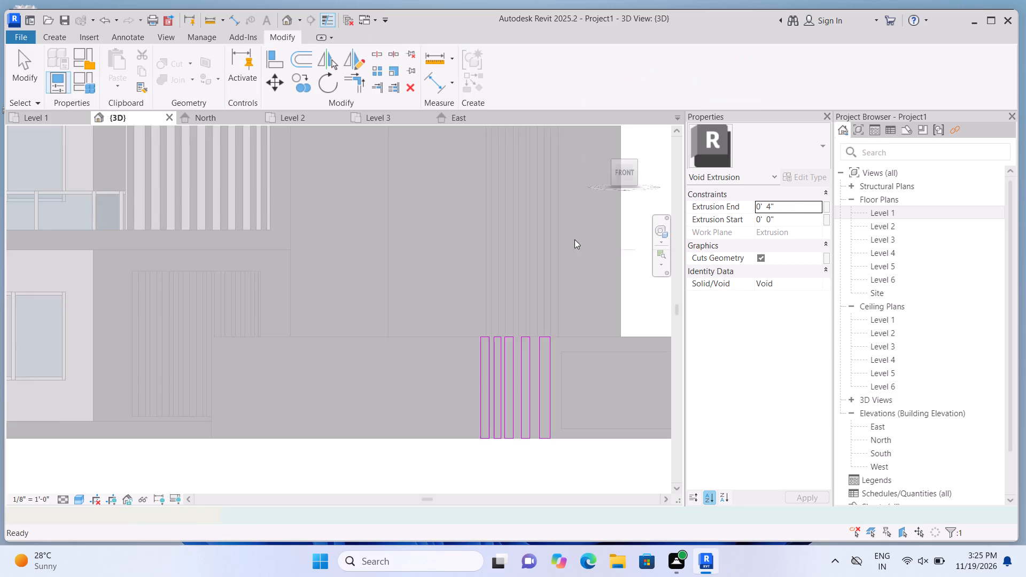
pyautogui.scroll(-2, 564, 293)
pyautogui.click(508, 461)
pyautogui.scroll(-4, 507, 461)
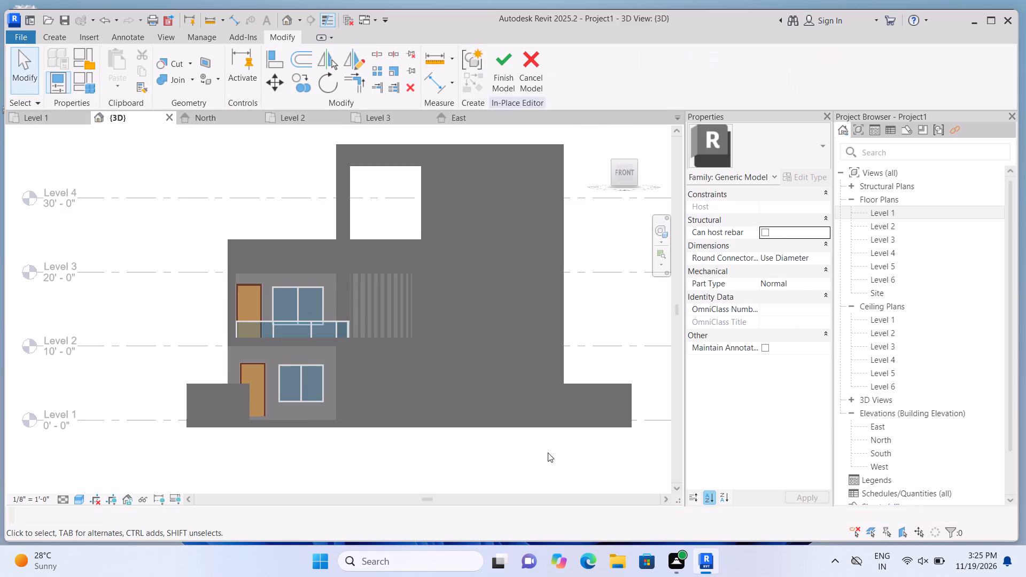
pyautogui.scroll(-1, 624, 440)
pyautogui.scroll(2, 528, 445)
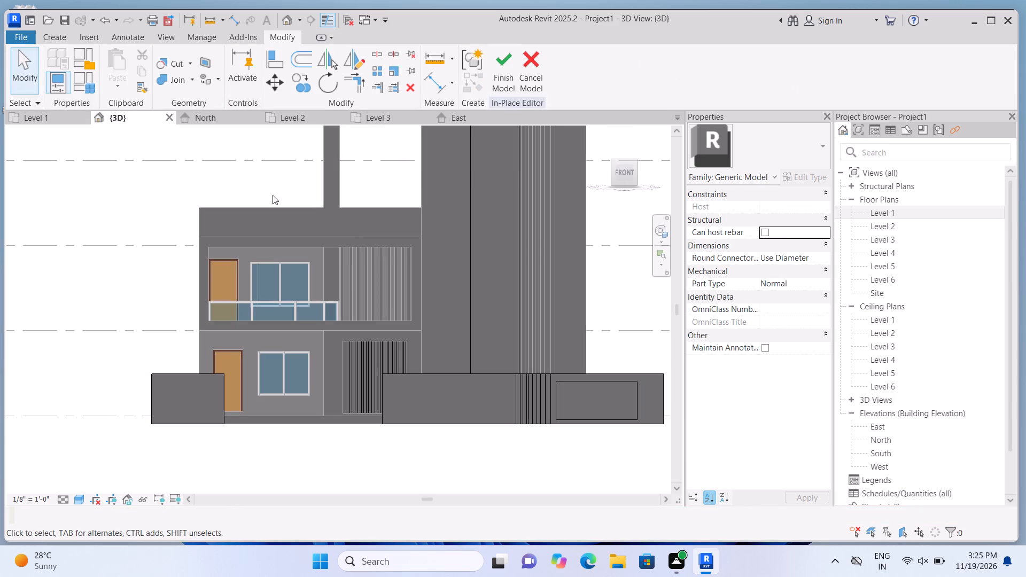
# Start a void extrusion on the long front wall's face and sketch a rectangle about 11'-6" wide on the strips' inner side, bottom edge at Level 1.
pyautogui.click(50, 37)
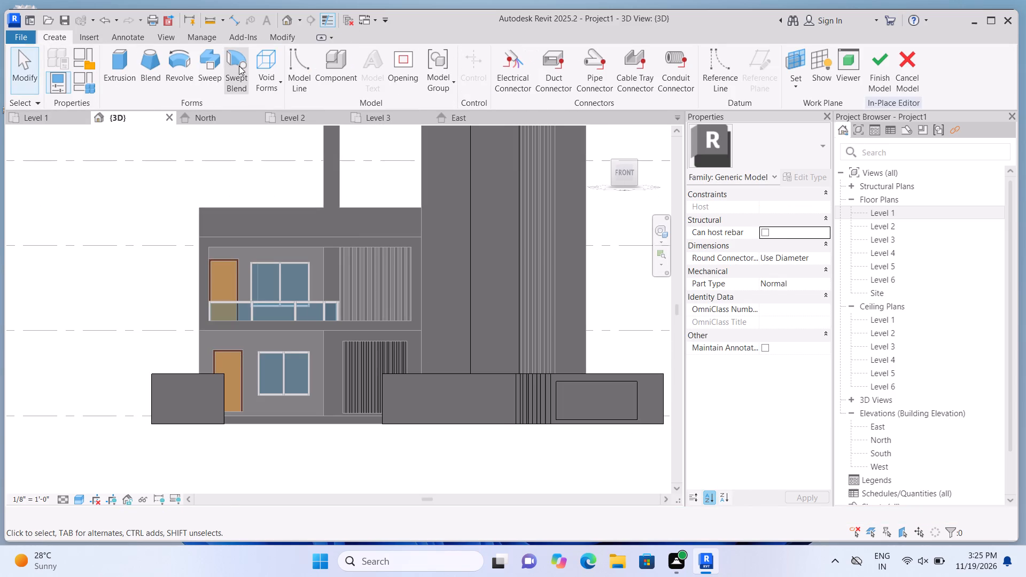
pyautogui.click(275, 81)
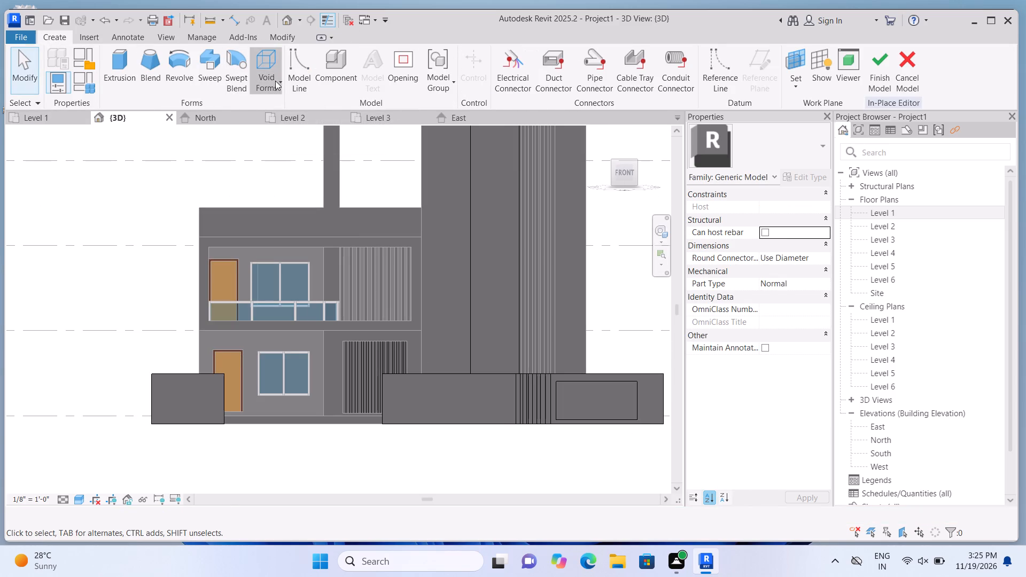
pyautogui.click(301, 110)
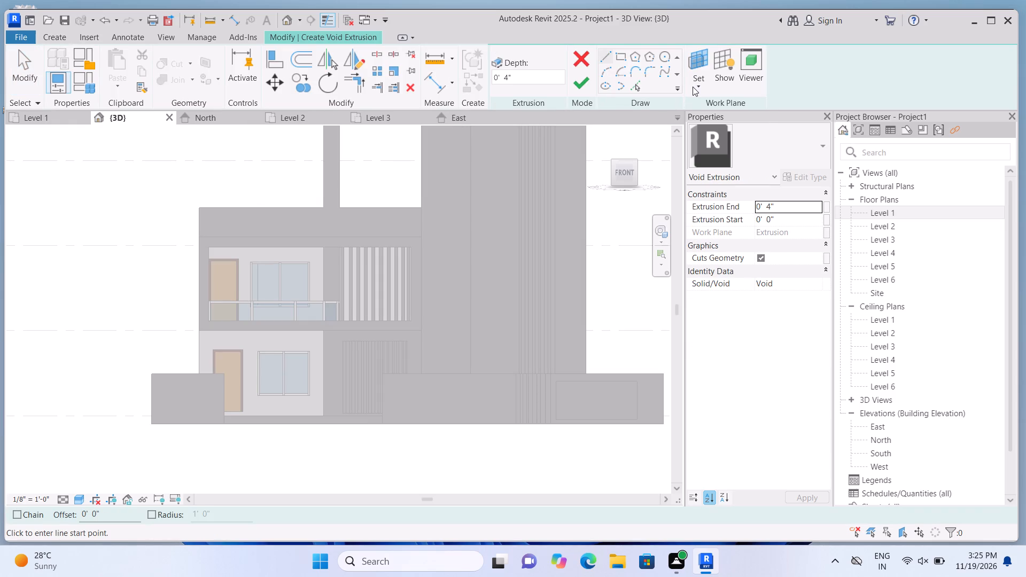
pyautogui.click(693, 87)
pyautogui.click(710, 128)
pyautogui.scroll(1, 512, 308)
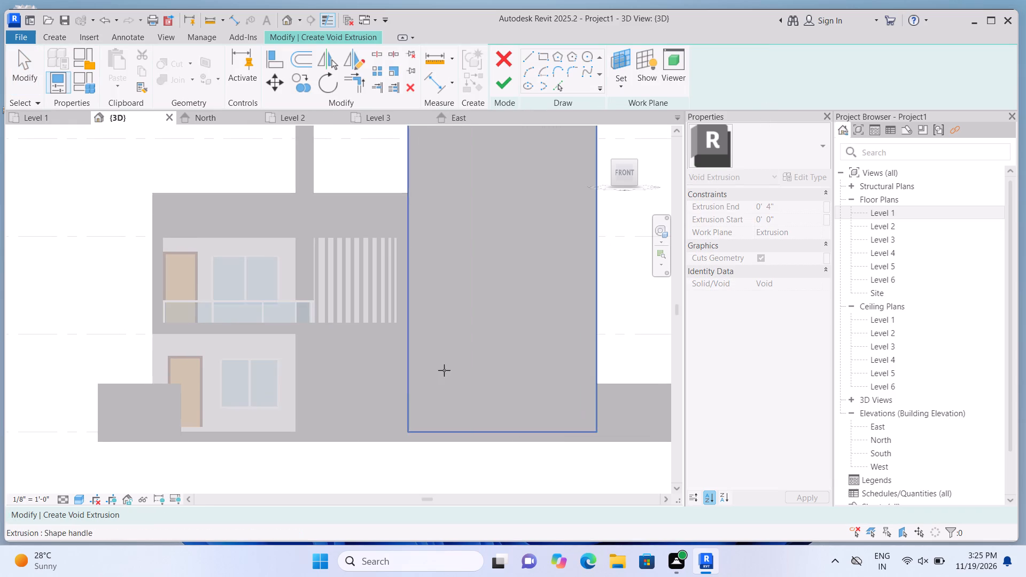
pyautogui.click(428, 393)
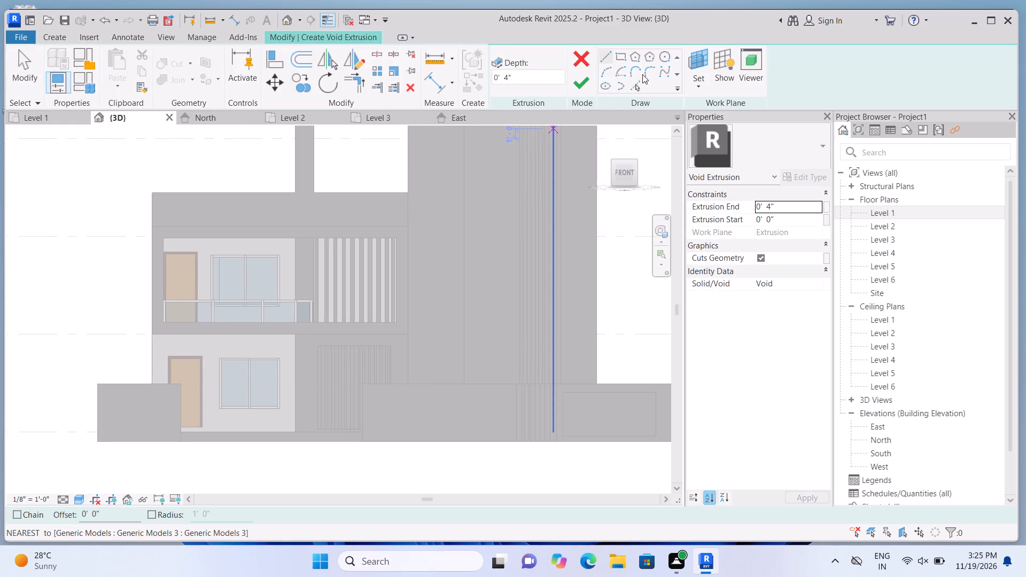
pyautogui.click(618, 56)
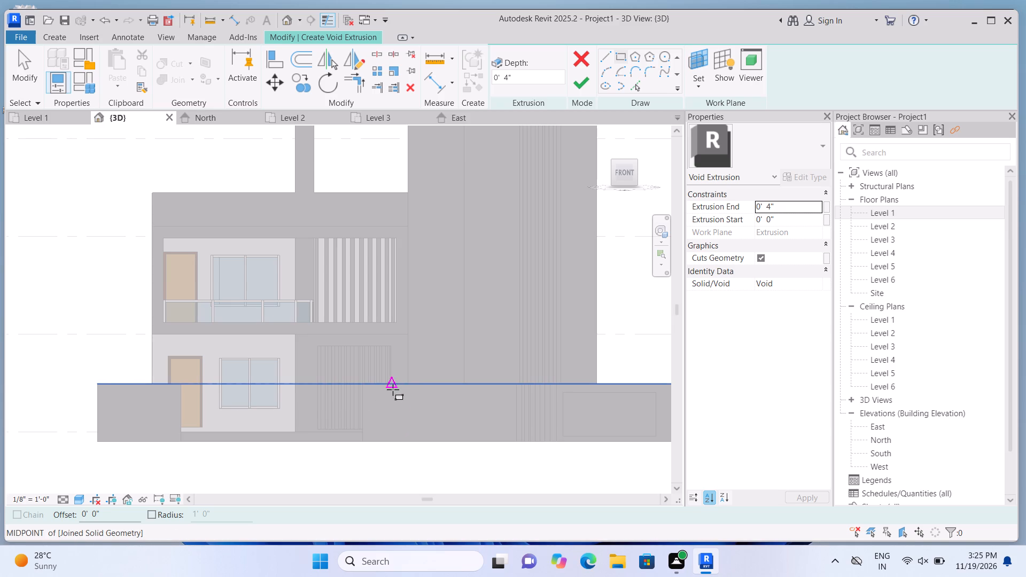
pyautogui.click(390, 394)
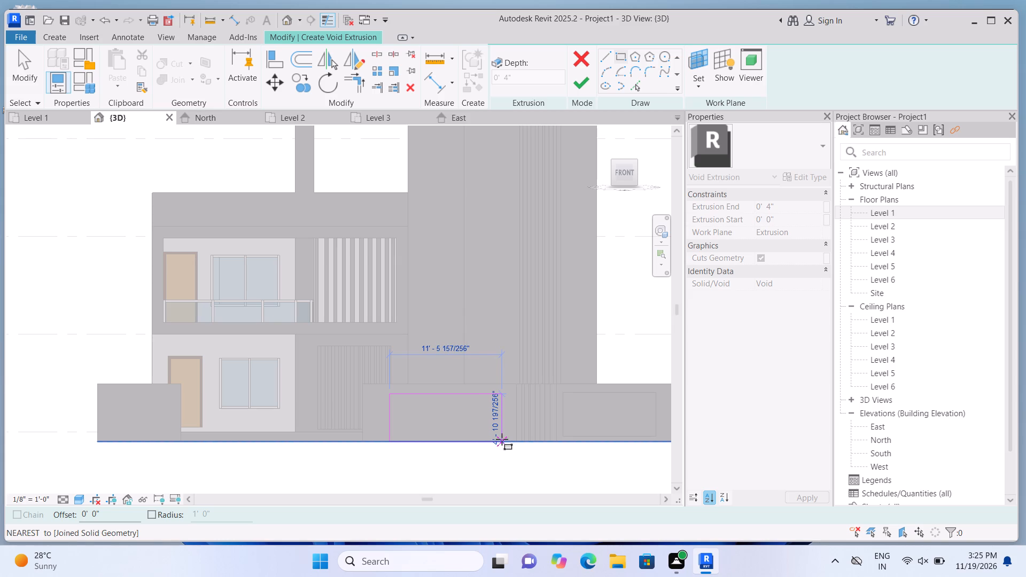
pyautogui.click(503, 436)
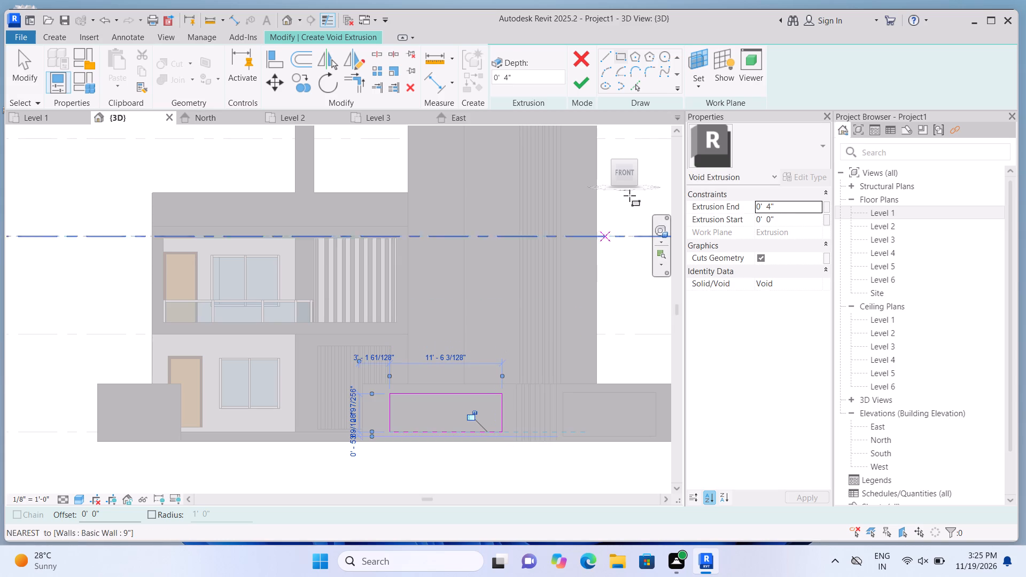
# Set the new rectangular void's extrusion end to 1' 2" and finish the void extrusion.
pyautogui.click(776, 204)
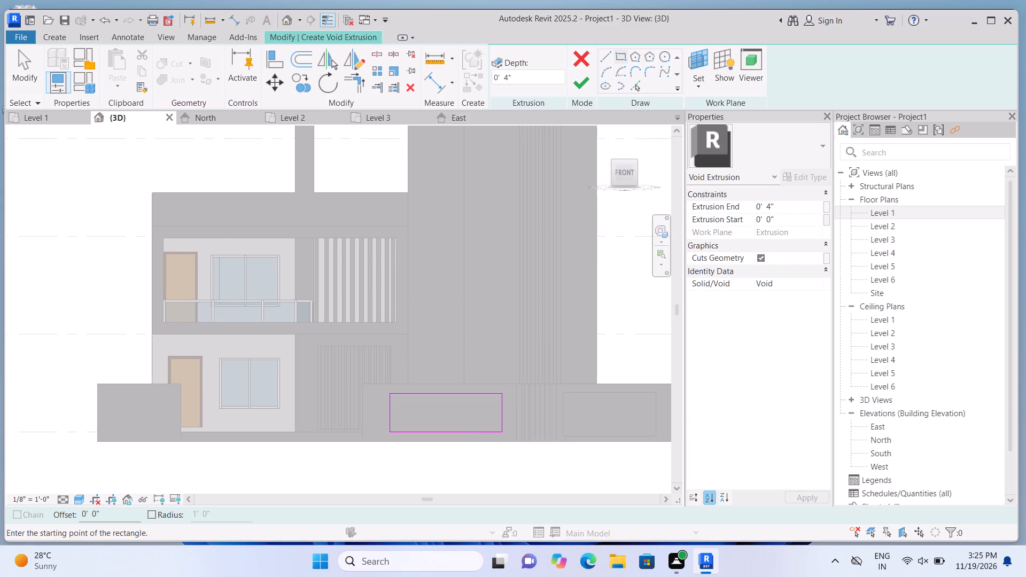
pyautogui.press('BackSpace')
pyautogui.press('BackSpace')
pyautogui.press('BackSpace')
pyautogui.press('BackSpace')
pyautogui.press('BackSpace')
pyautogui.press('BackSpace')
pyautogui.press('BackSpace')
pyautogui.press('BackSpace')
pyautogui.press('BackSpace')
pyautogui.press('BackSpace')
pyautogui.press('BackSpace')
pyautogui.write('1\'2"')
pyautogui.press('Return')
pyautogui.click(579, 82)
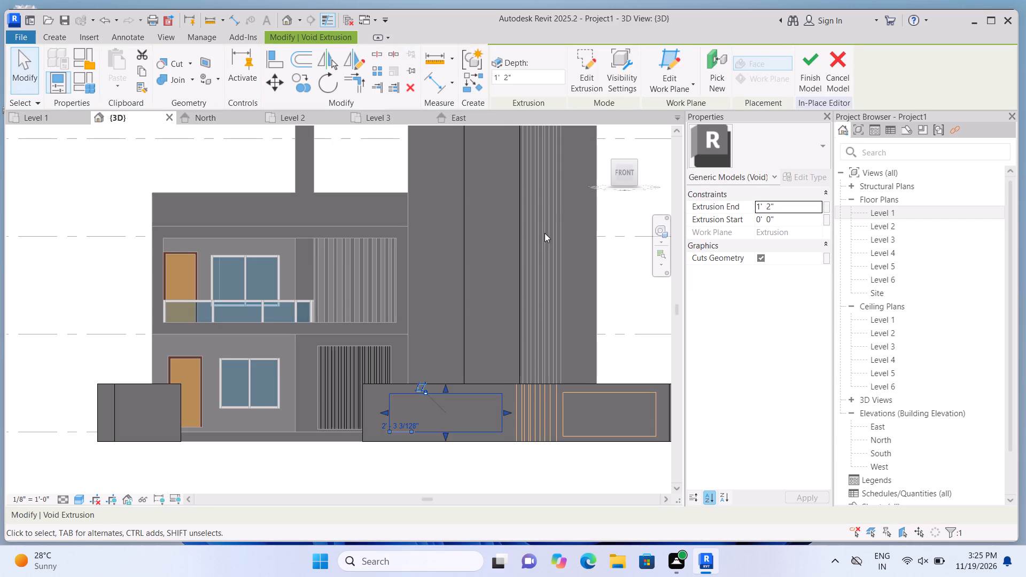
pyautogui.click(485, 457)
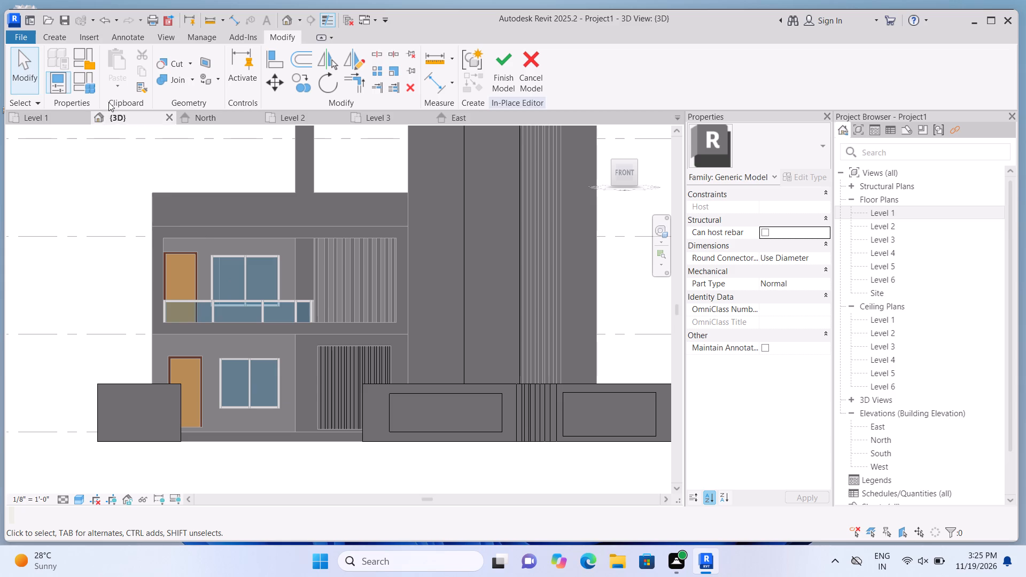
# Start a solid extrusion on the 11'-6" rectangular recess's back face and sketch a narrow strip about 3'-10 3/4" high near its gate-opening end.
pyautogui.click(60, 37)
pyautogui.click(114, 70)
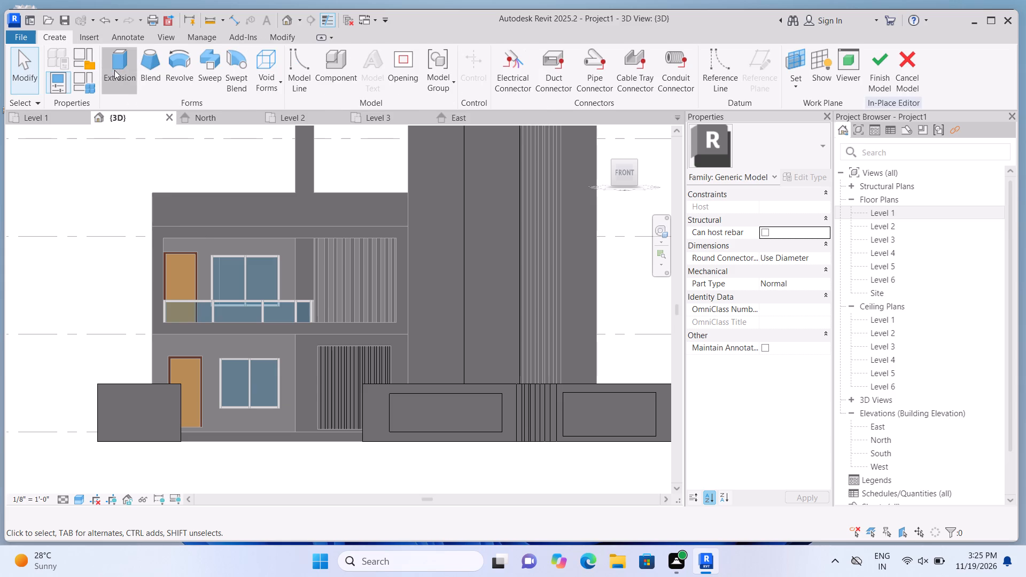
pyautogui.click(702, 85)
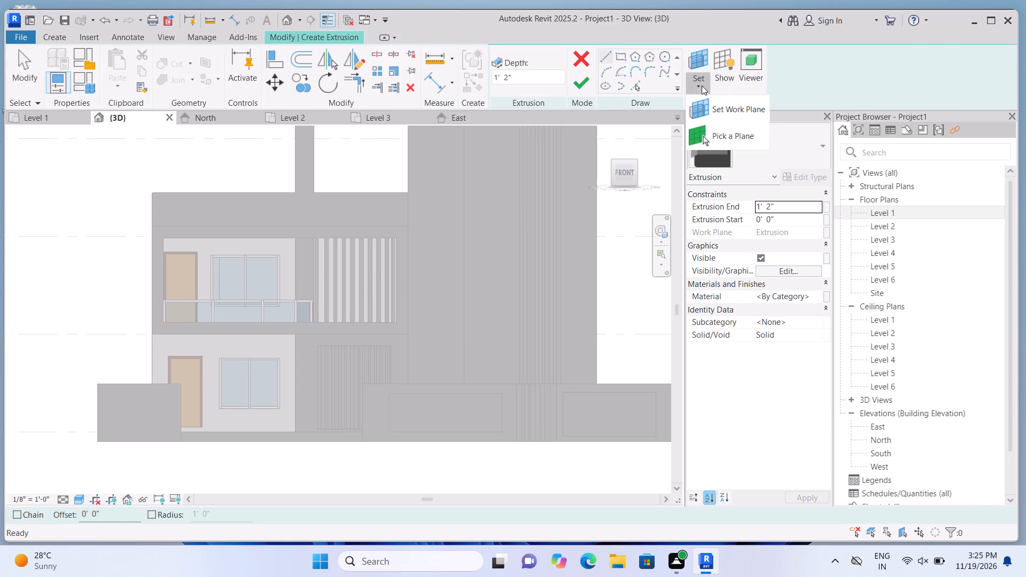
pyautogui.click(717, 131)
pyautogui.click(432, 408)
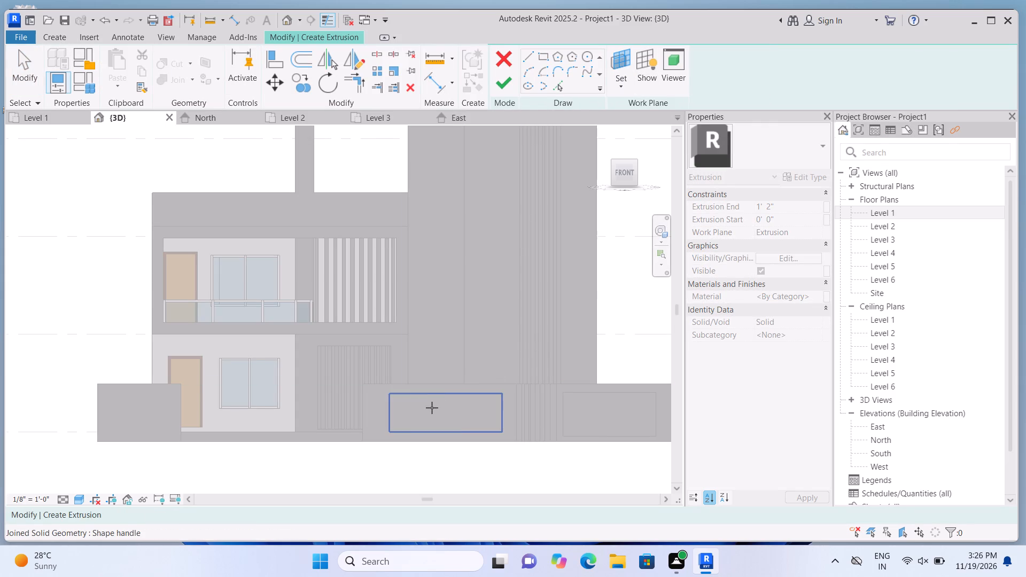
pyautogui.click(621, 56)
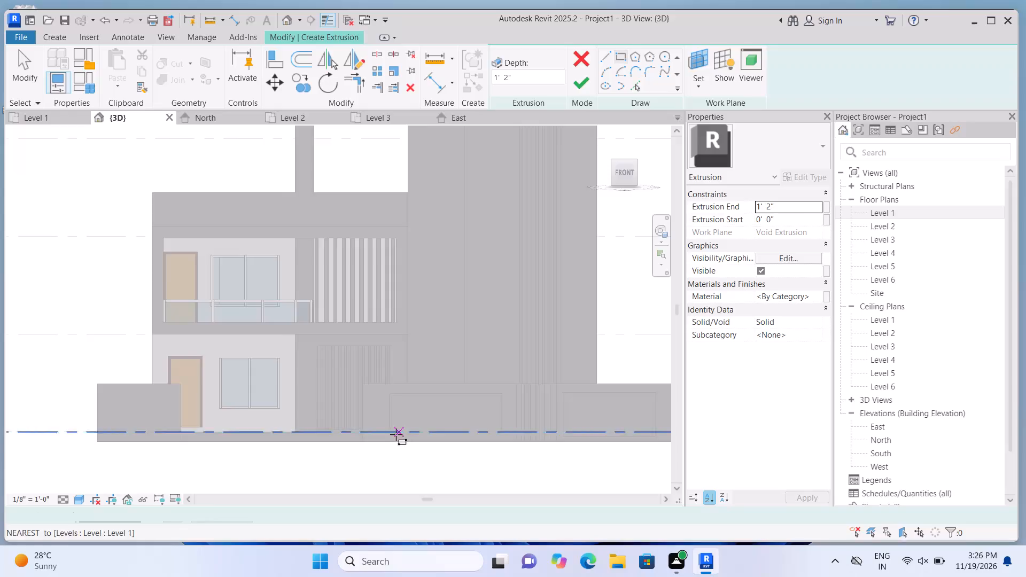
pyautogui.scroll(5, 395, 438)
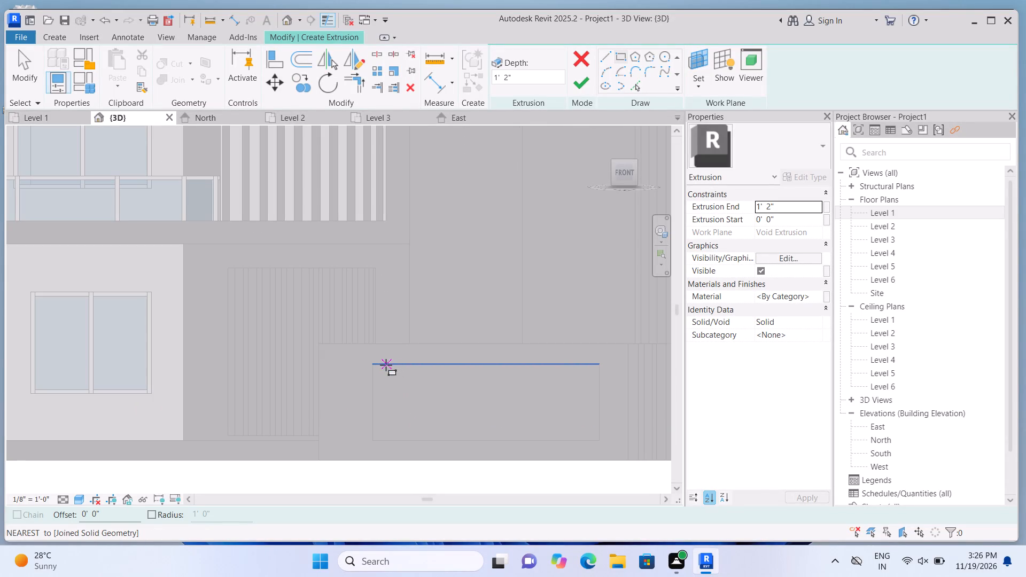
pyautogui.click(378, 363)
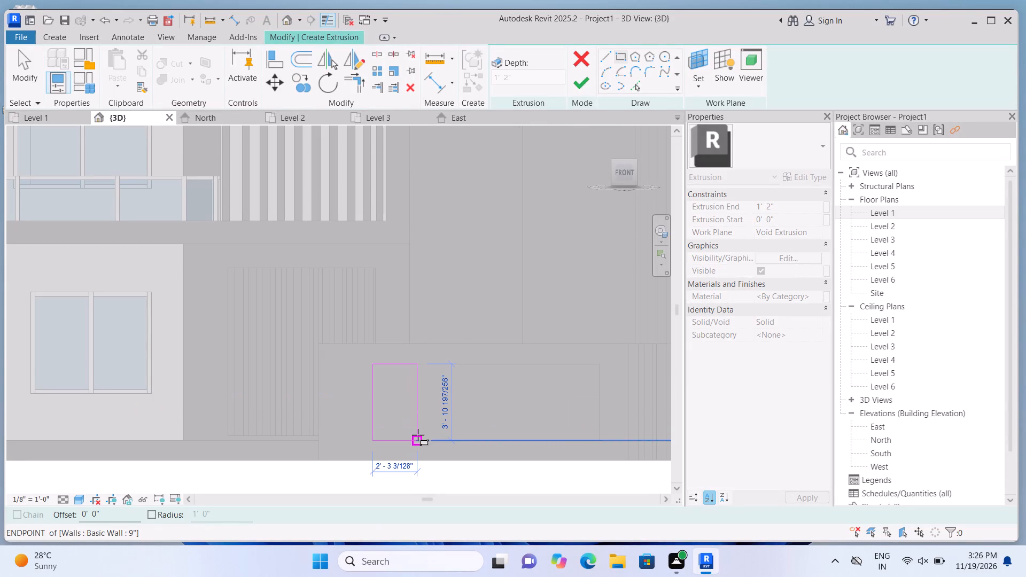
pyautogui.press('Escape')
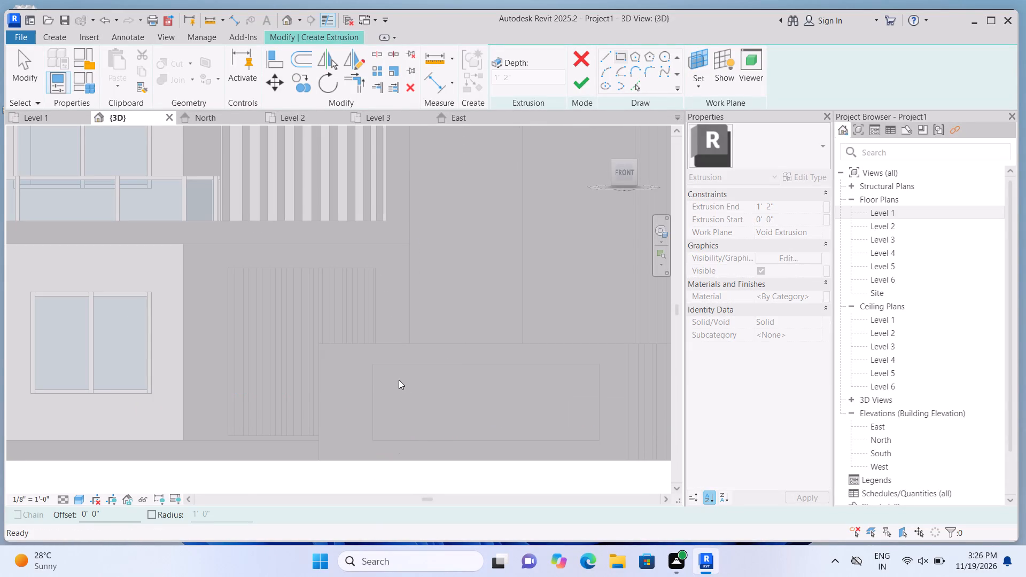
pyautogui.scroll(2, 397, 377)
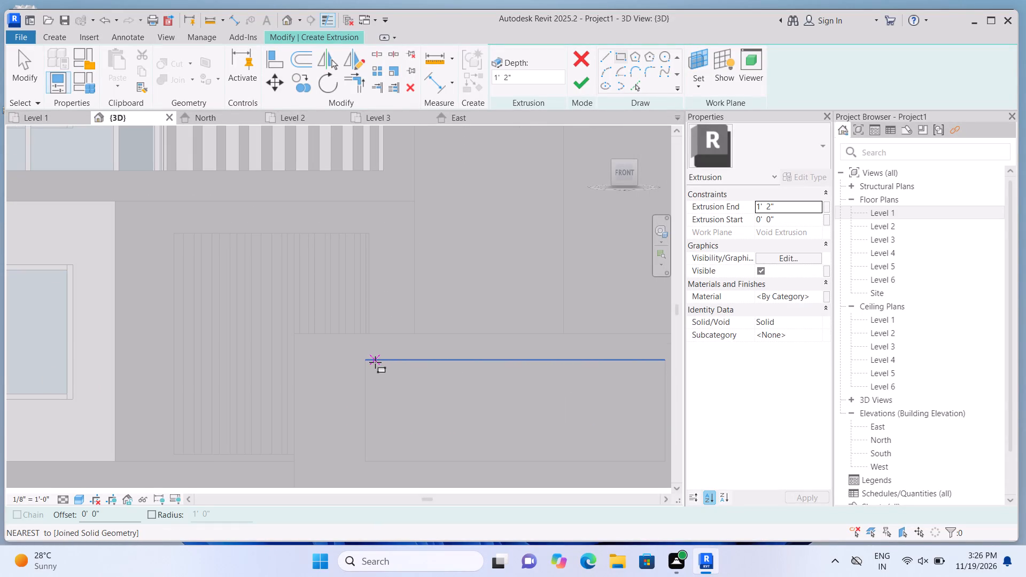
pyautogui.click(374, 361)
pyautogui.scroll(-2, 416, 432)
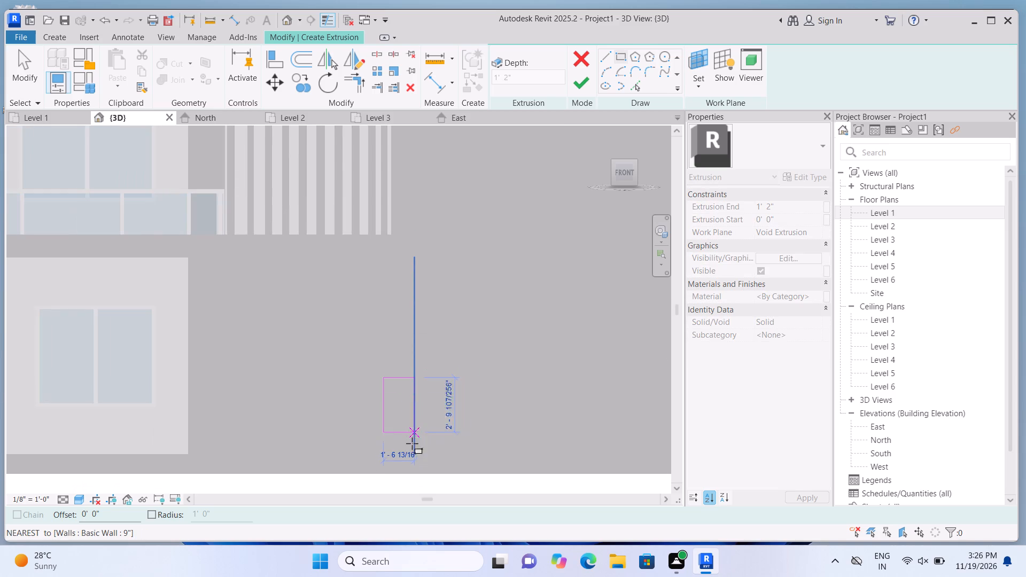
pyautogui.scroll(5, 412, 450)
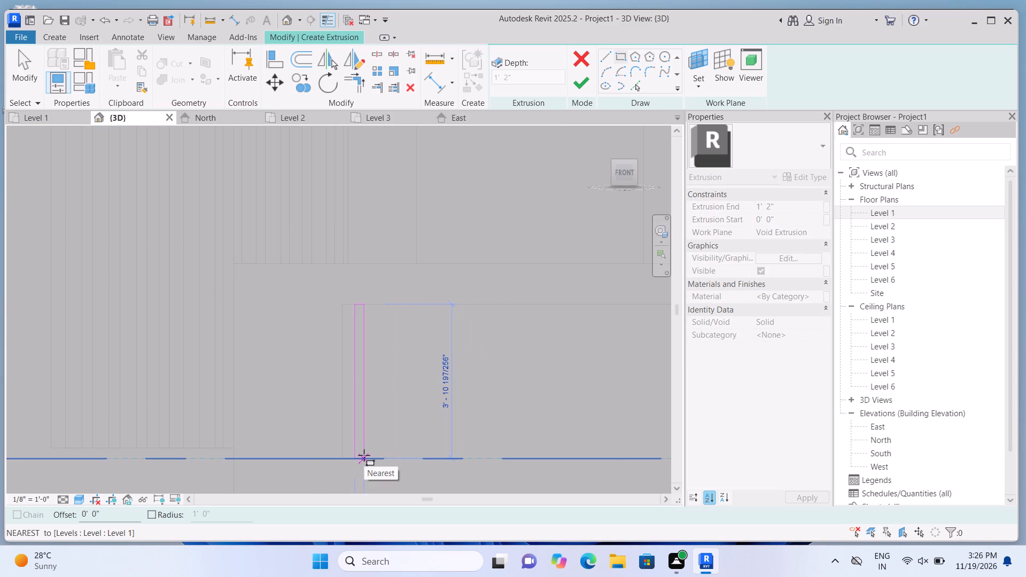
pyautogui.click(364, 455)
pyautogui.press('Escape')
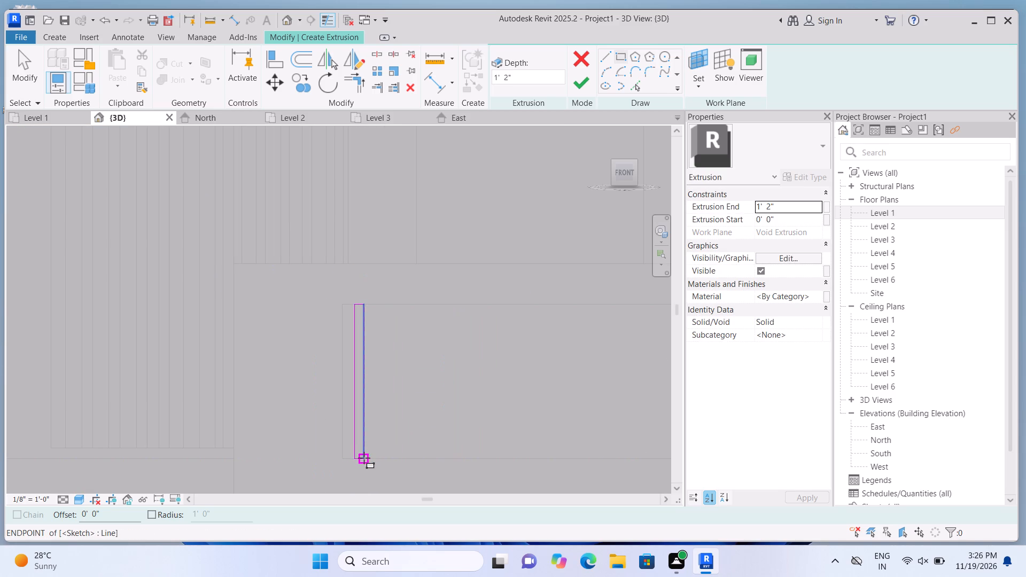
# Sketch four more narrow full-height strips beside the first, separated by small gaps and continuing toward the recess's middle.
pyautogui.click(370, 309)
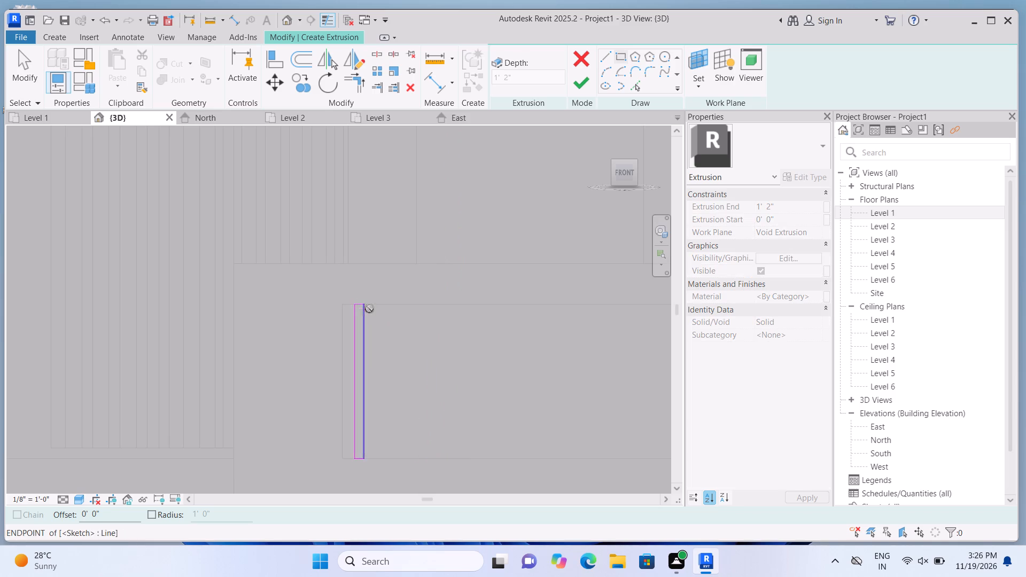
pyautogui.press('Escape')
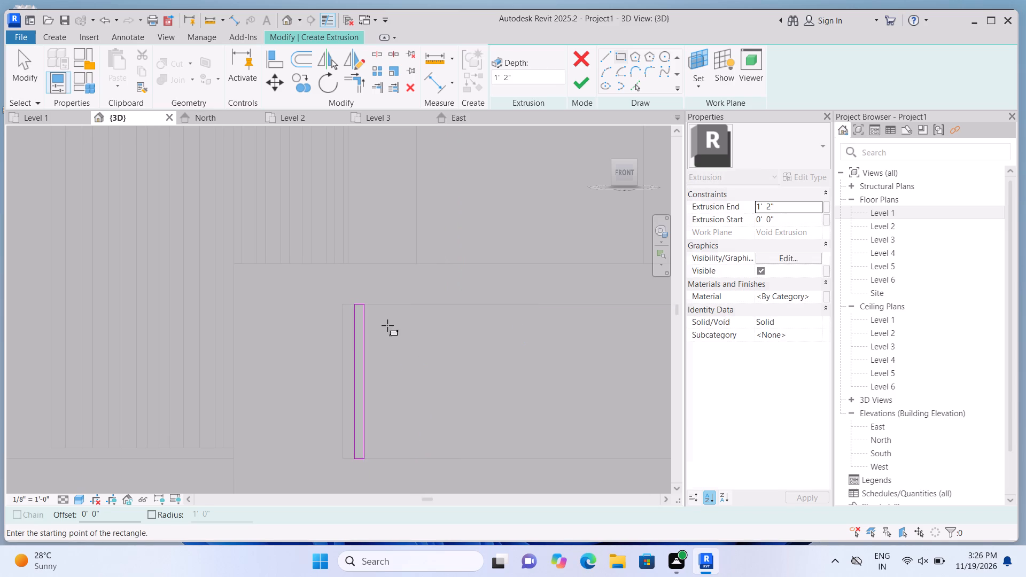
pyautogui.click(370, 308)
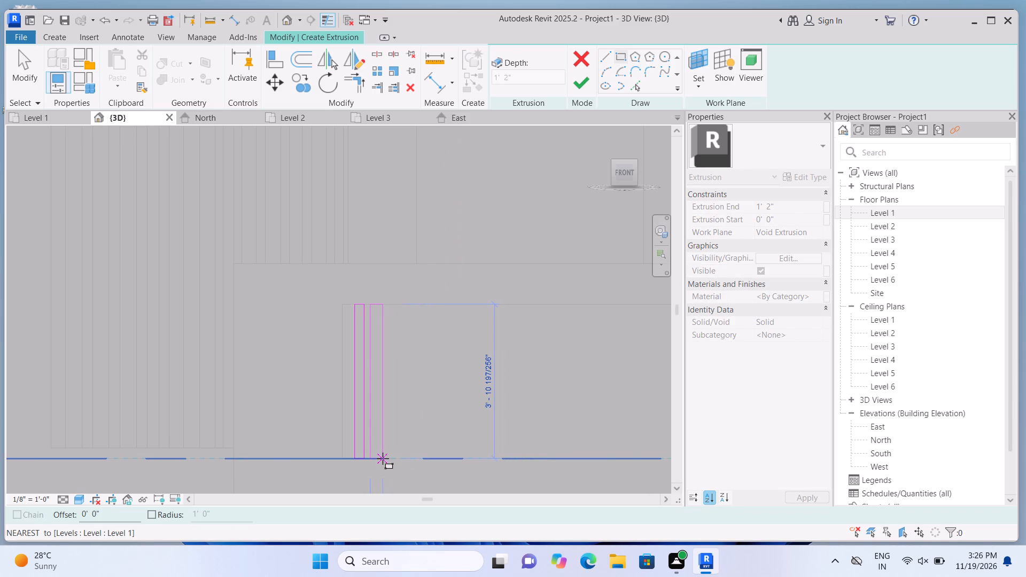
pyautogui.click(380, 458)
pyautogui.press('Escape')
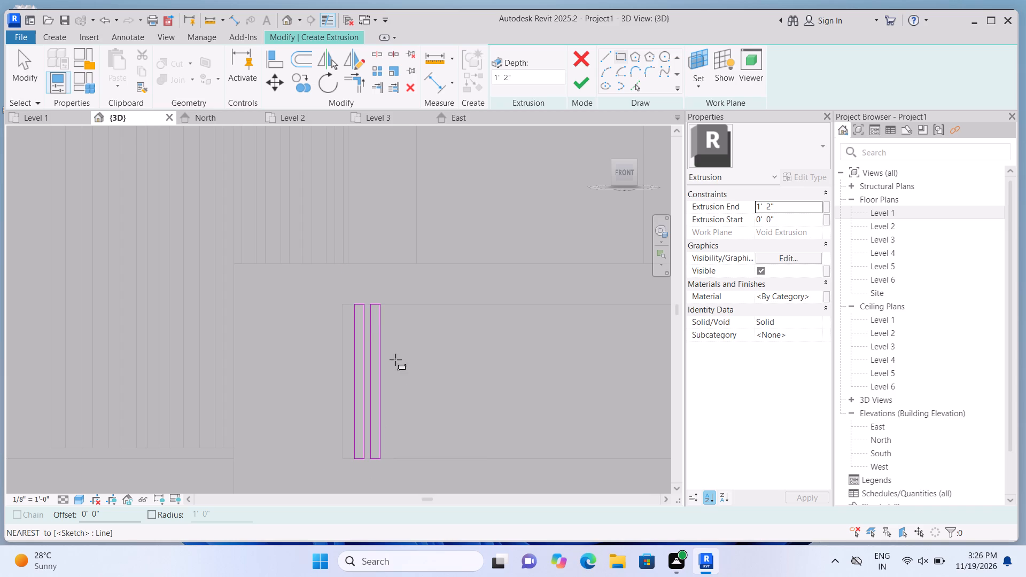
pyautogui.click(387, 304)
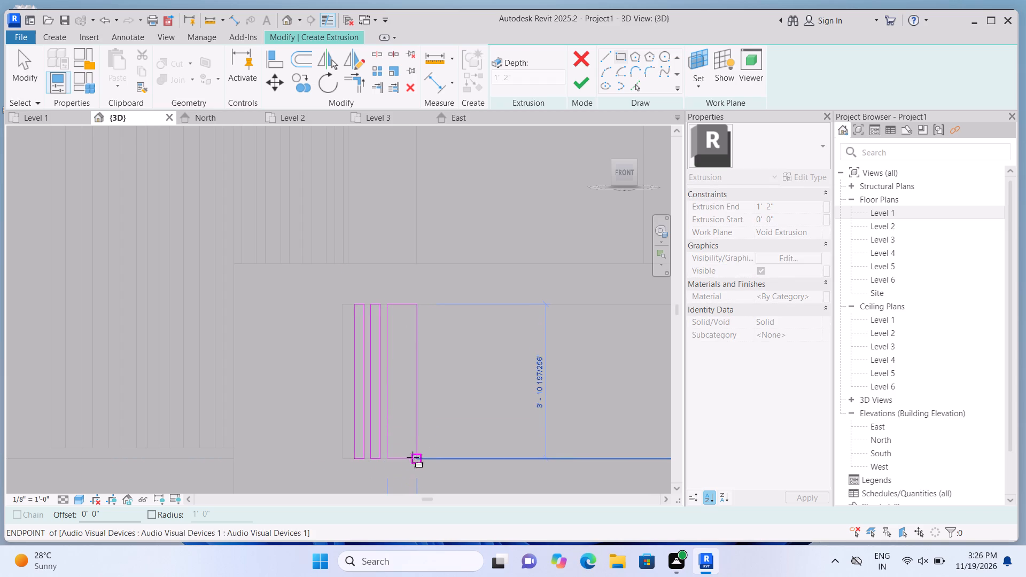
pyautogui.click(397, 458)
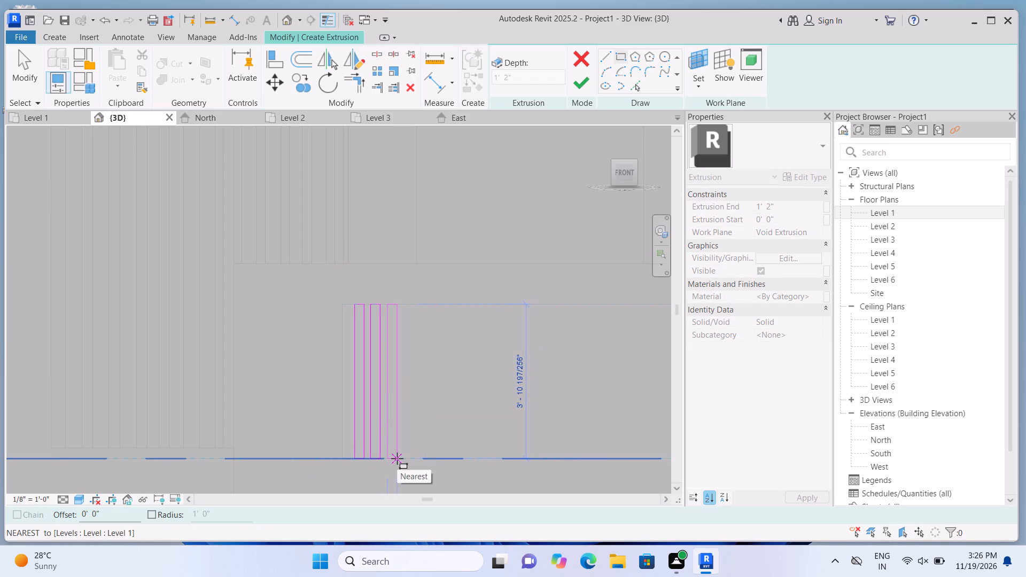
pyautogui.press('Escape')
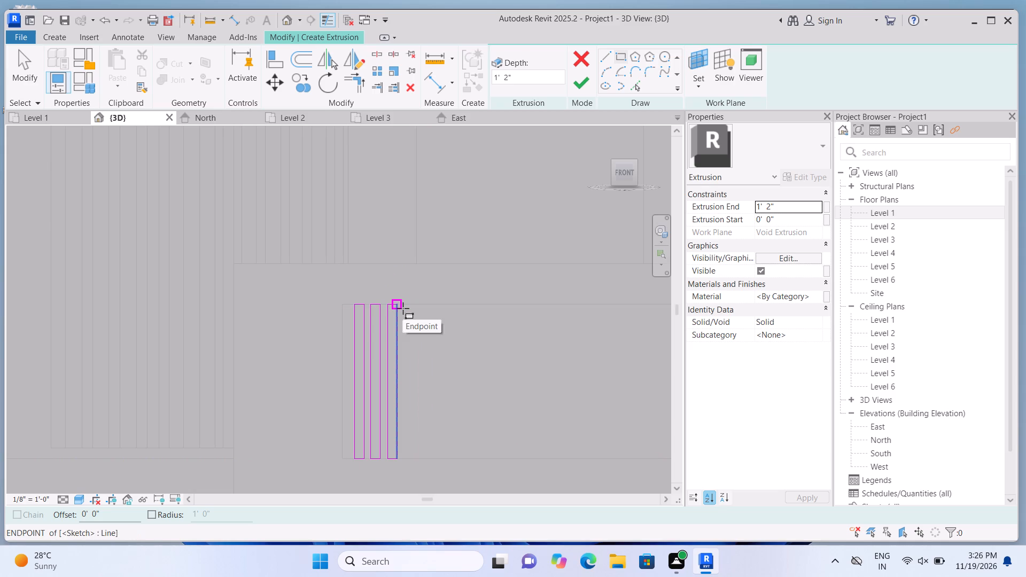
pyautogui.click(406, 307)
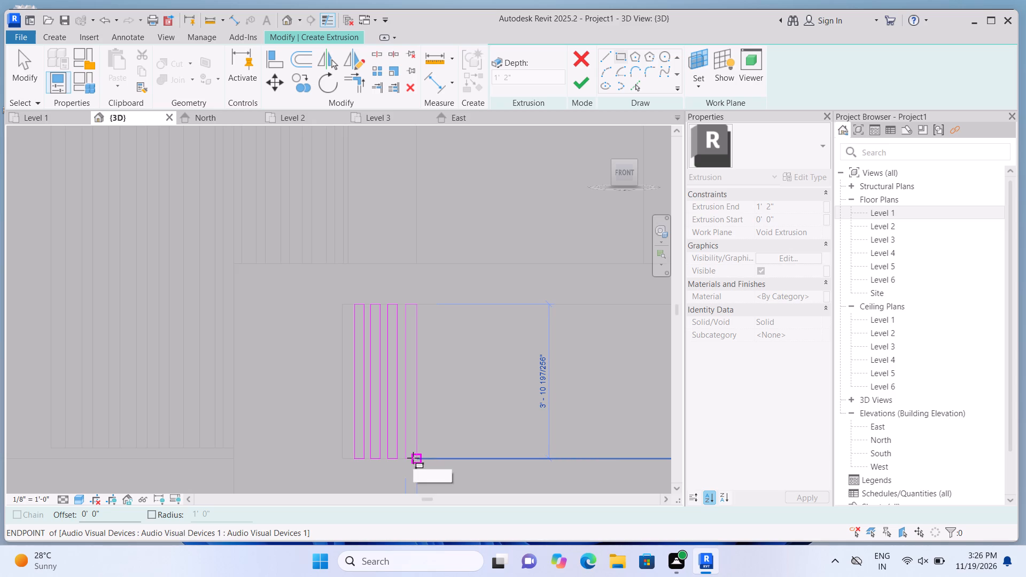
pyautogui.click(413, 458)
pyautogui.press('Escape')
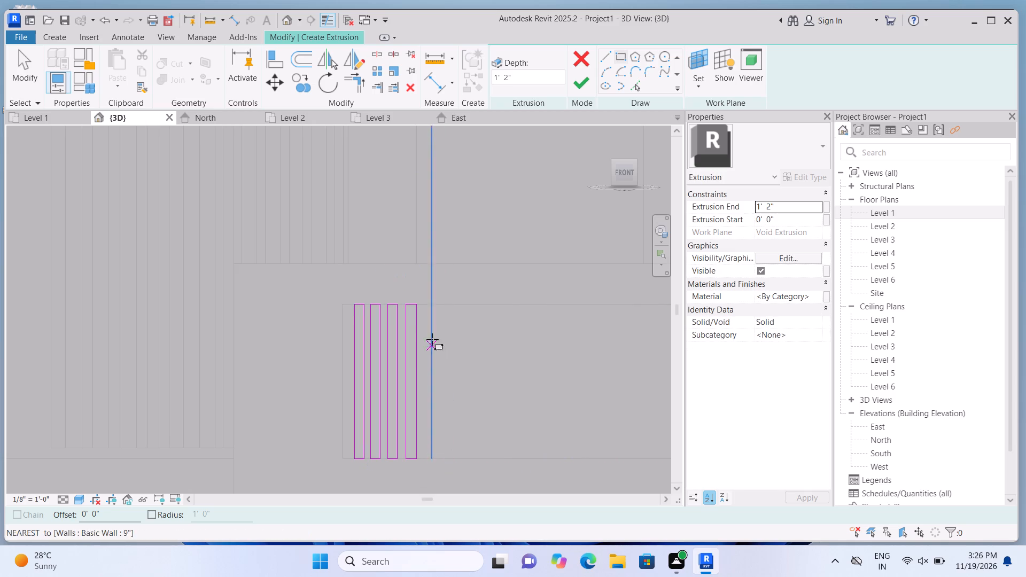
pyautogui.click(423, 308)
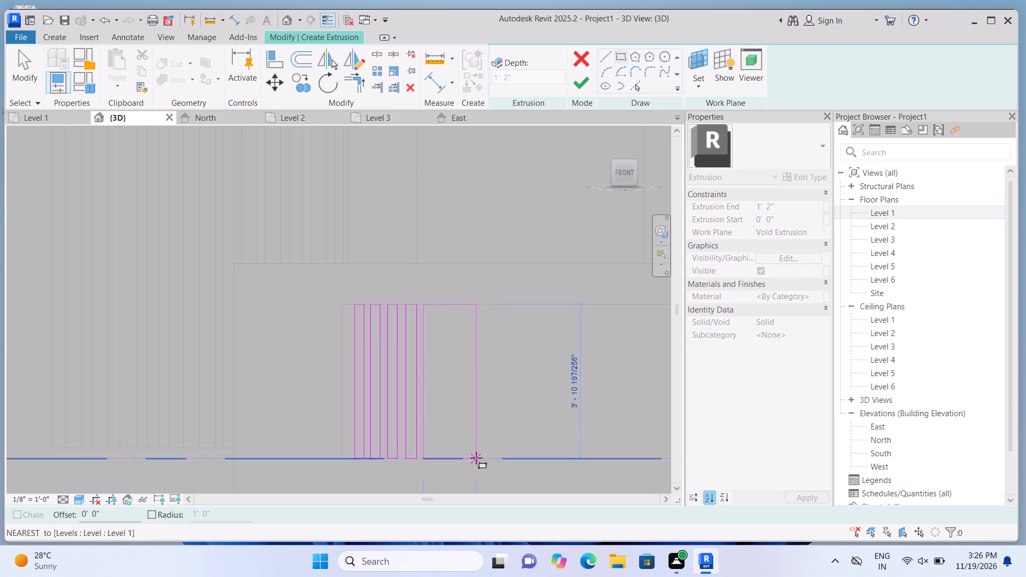
pyautogui.click(434, 461)
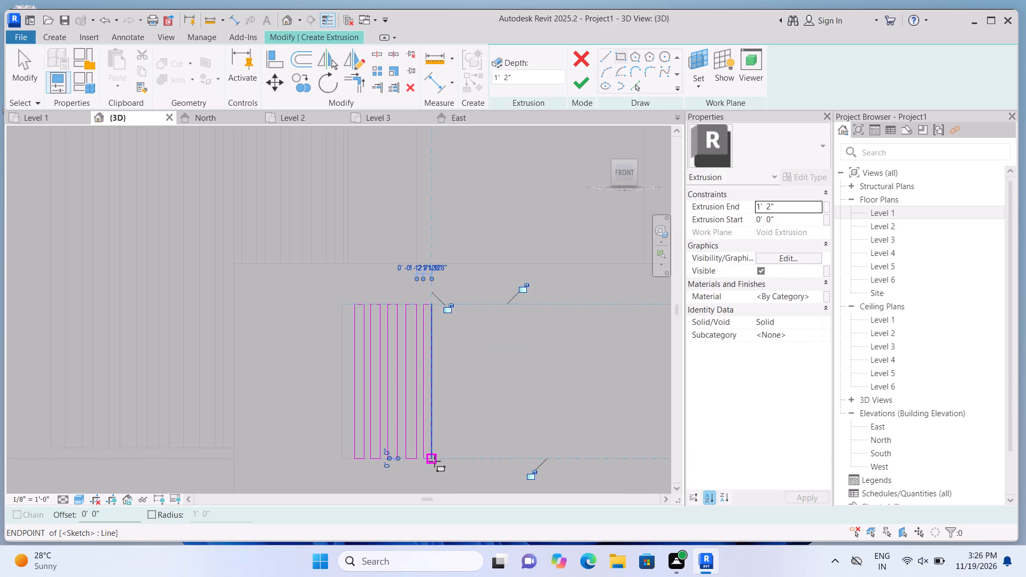
pyautogui.press('Escape')
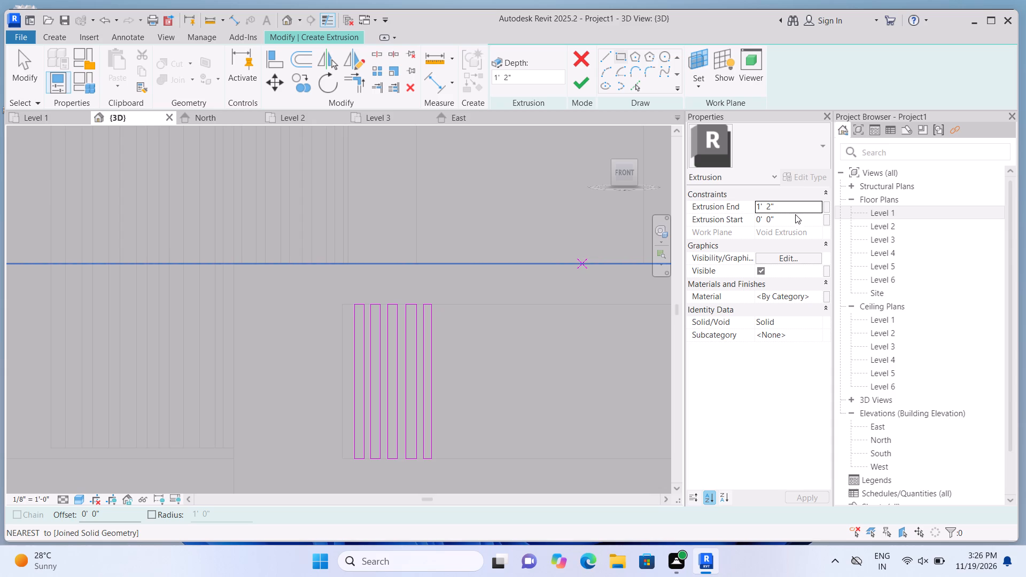
# Set the extrusion end of the five-strip solid to 4" and finish the extrusion.
pyautogui.click(799, 207)
pyautogui.press('BackSpace')
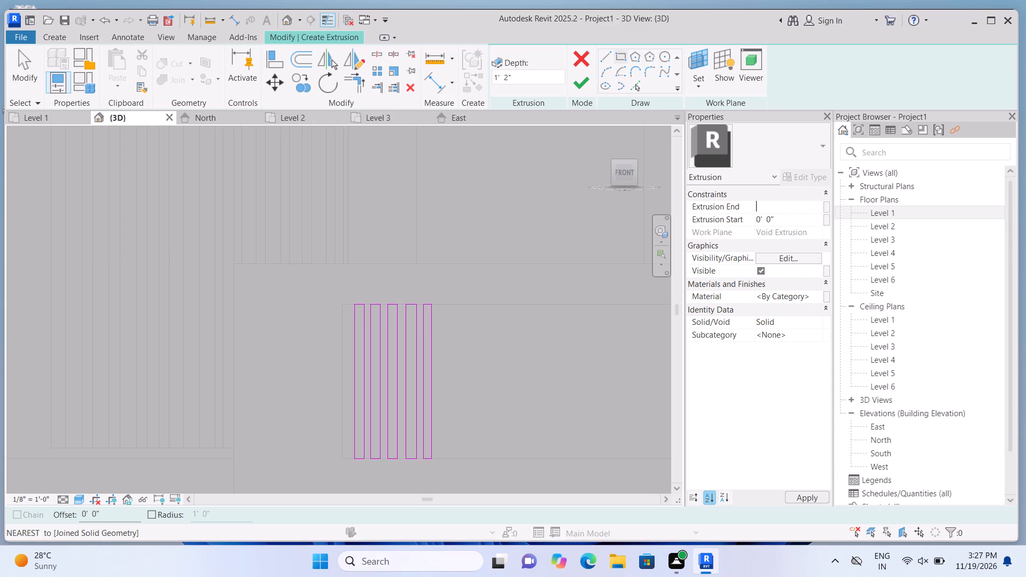
pyautogui.press('4')
pyautogui.hotkey('shift', '"')
pyautogui.press('Return')
pyautogui.click(576, 80)
pyautogui.scroll(-5, 528, 207)
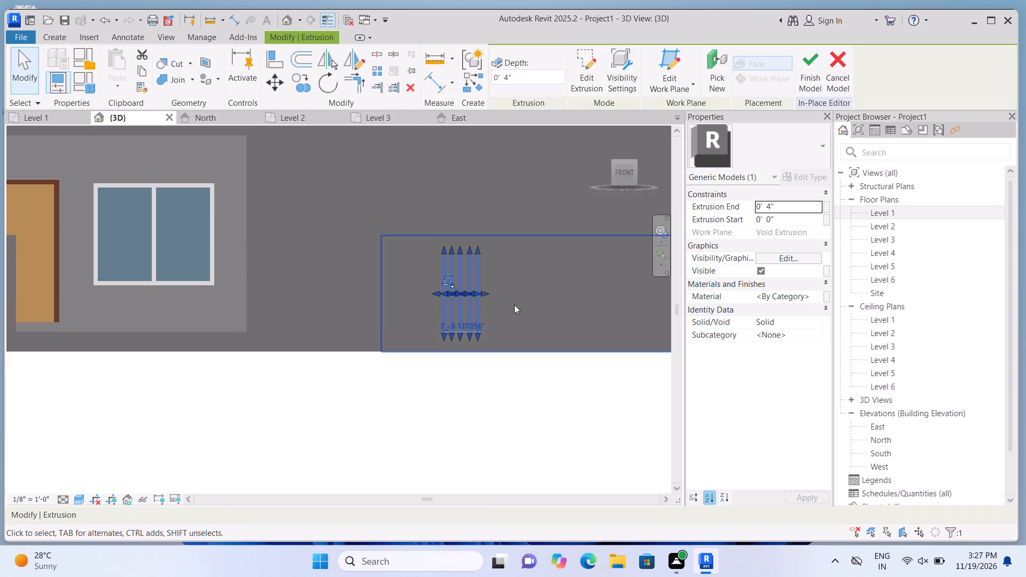
pyautogui.click(490, 401)
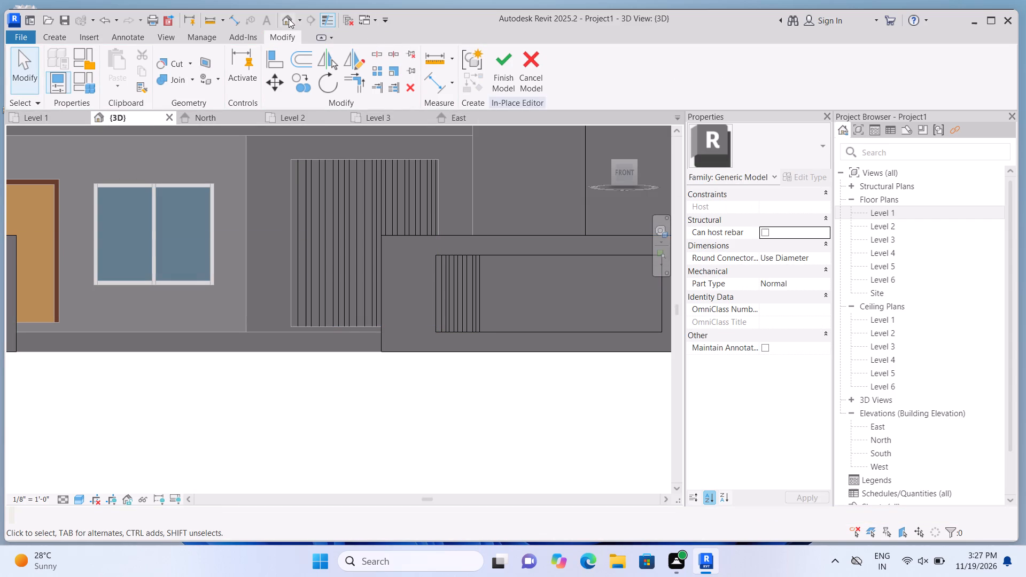
# Examine the front boundary wall's strips and recesses together with the house facade in the default 3D view from several angles.
pyautogui.click(290, 17)
pyautogui.click(600, 132)
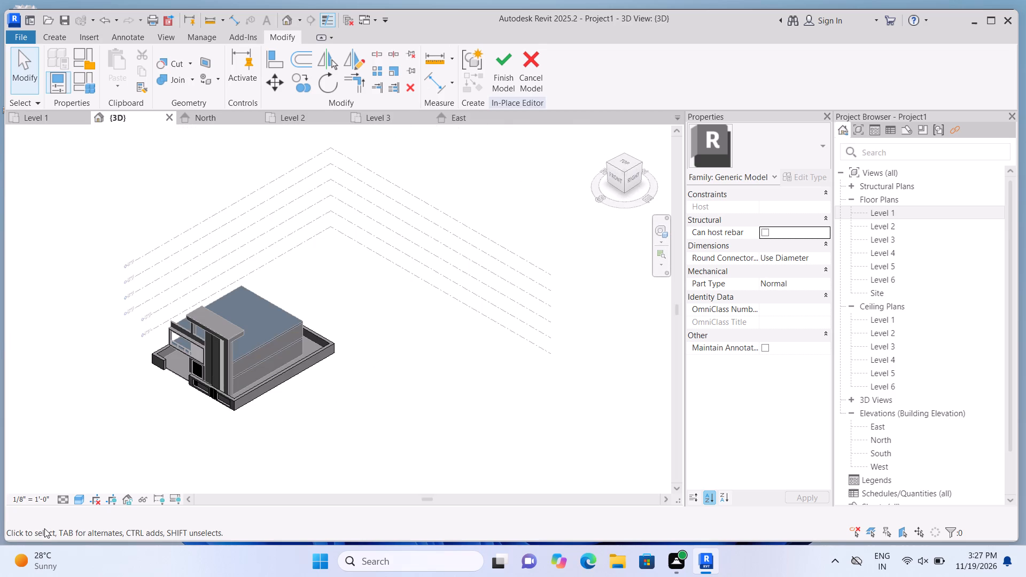
pyautogui.scroll(8, 170, 407)
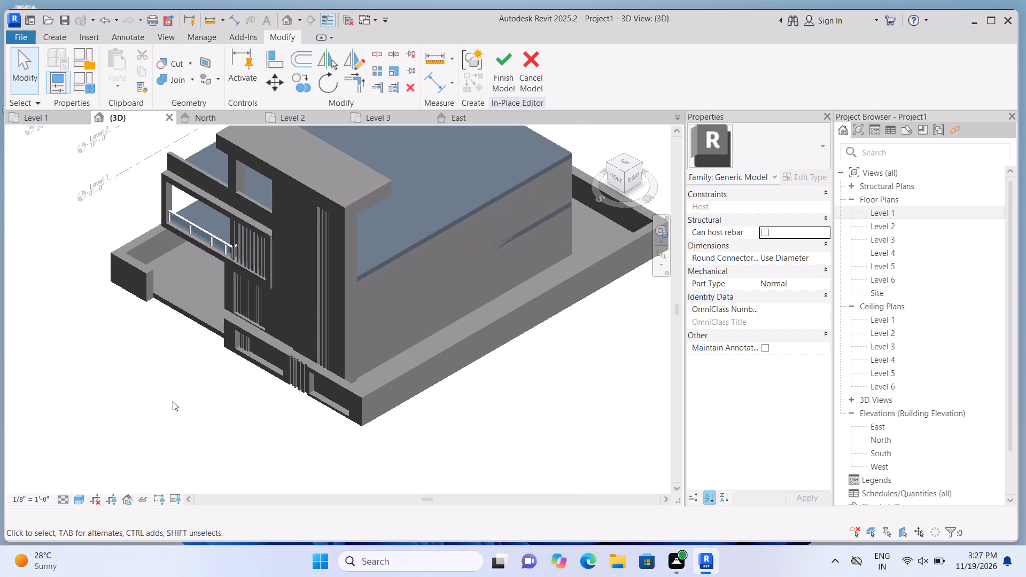
pyautogui.scroll(1, 178, 387)
pyautogui.scroll(-2, 178, 387)
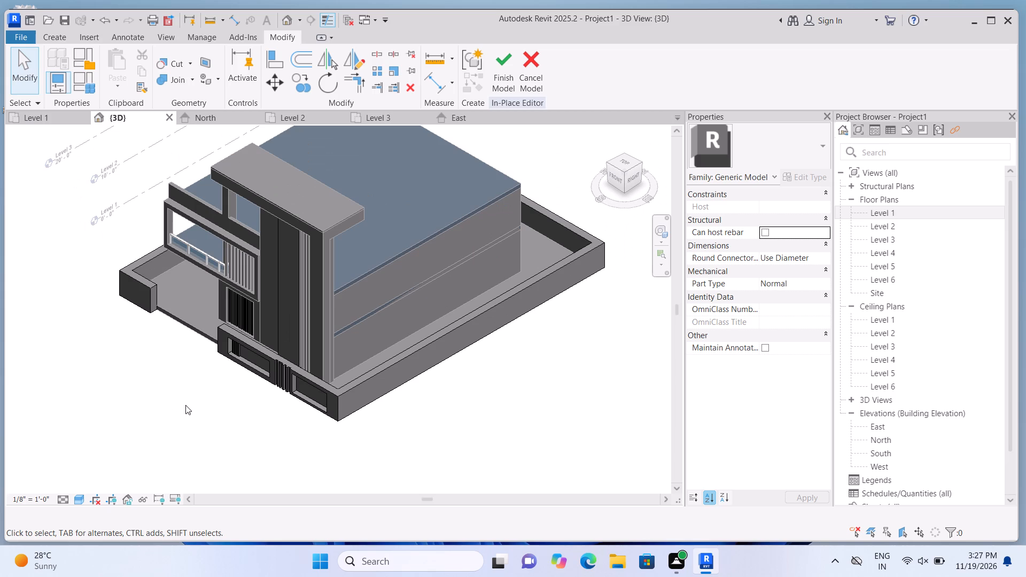
pyautogui.keyDown('shift'); pyautogui.moveTo(172, 416); pyautogui.dragTo(295, 423, button='middle'); pyautogui.keyUp('shift')
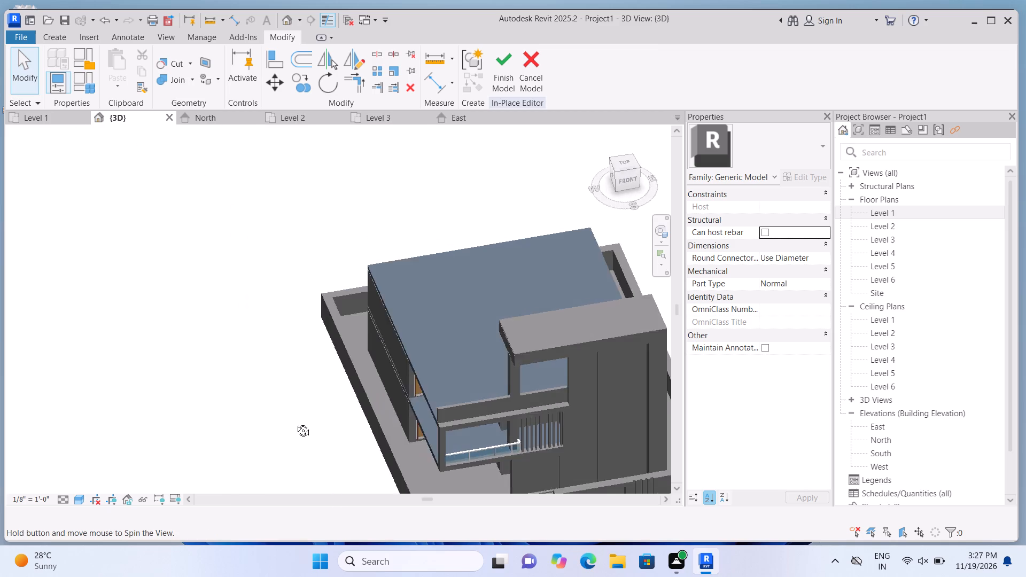
pyautogui.keyDown('shift'); pyautogui.moveTo(295, 423); pyautogui.dragTo(312, 402, button='middle'); pyautogui.keyUp('shift')
pyautogui.scroll(-3, 289, 365)
pyautogui.scroll(2, 467, 453)
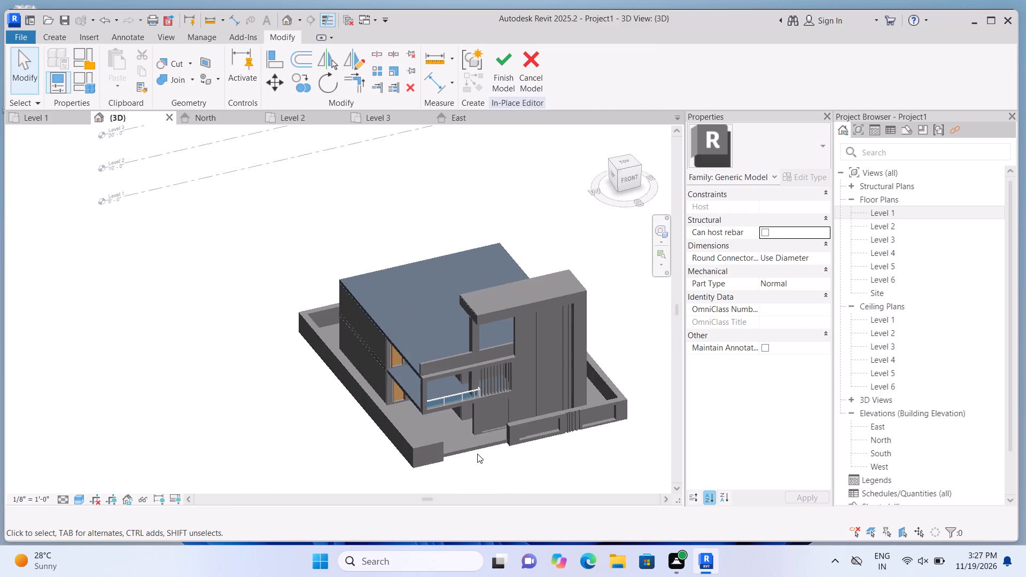
pyautogui.scroll(2, 477, 454)
pyautogui.keyDown('shift'); pyautogui.moveTo(446, 459); pyautogui.dragTo(450, 425, button='middle'); pyautogui.keyUp('shift')
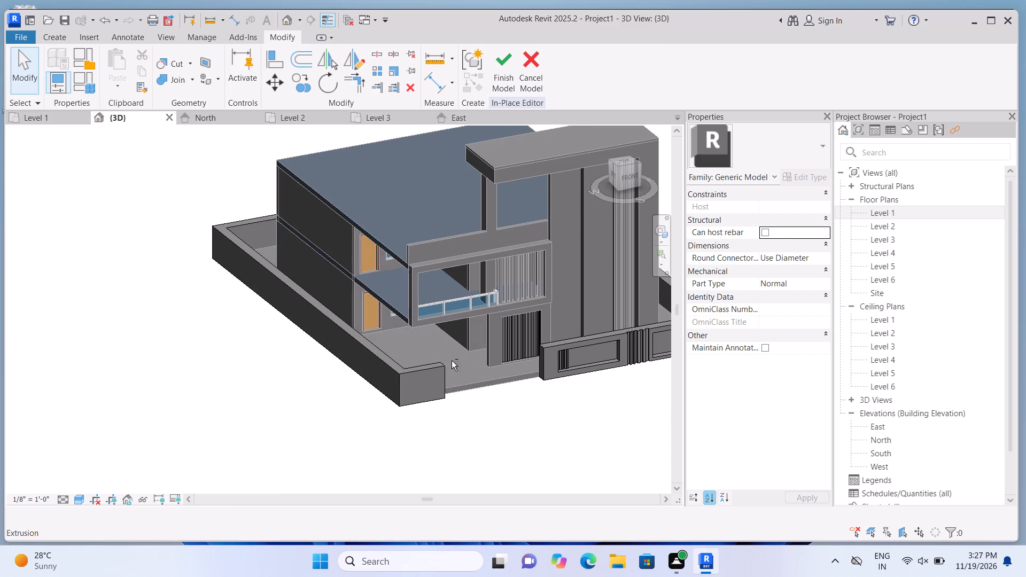
pyautogui.scroll(-1, 478, 403)
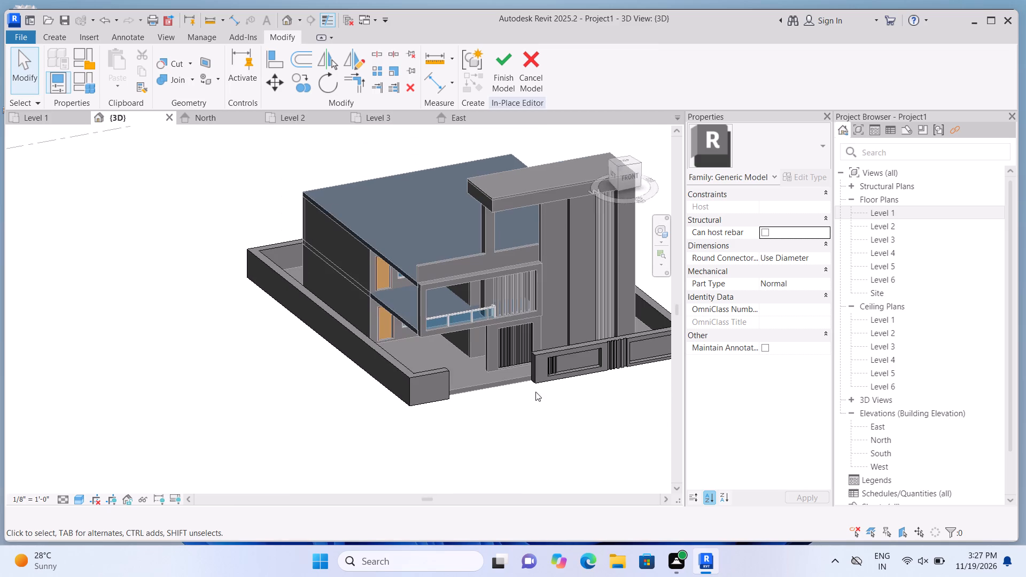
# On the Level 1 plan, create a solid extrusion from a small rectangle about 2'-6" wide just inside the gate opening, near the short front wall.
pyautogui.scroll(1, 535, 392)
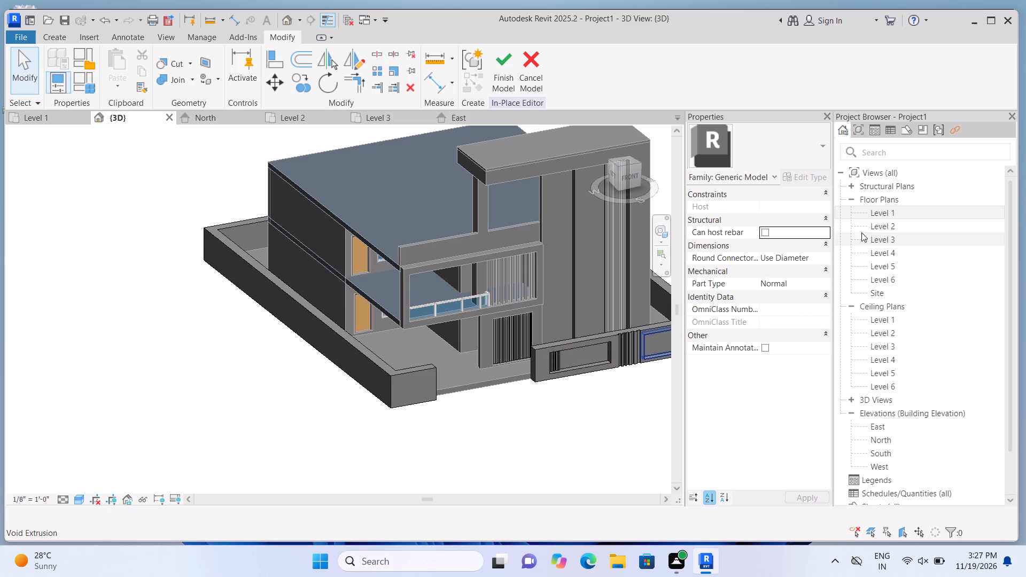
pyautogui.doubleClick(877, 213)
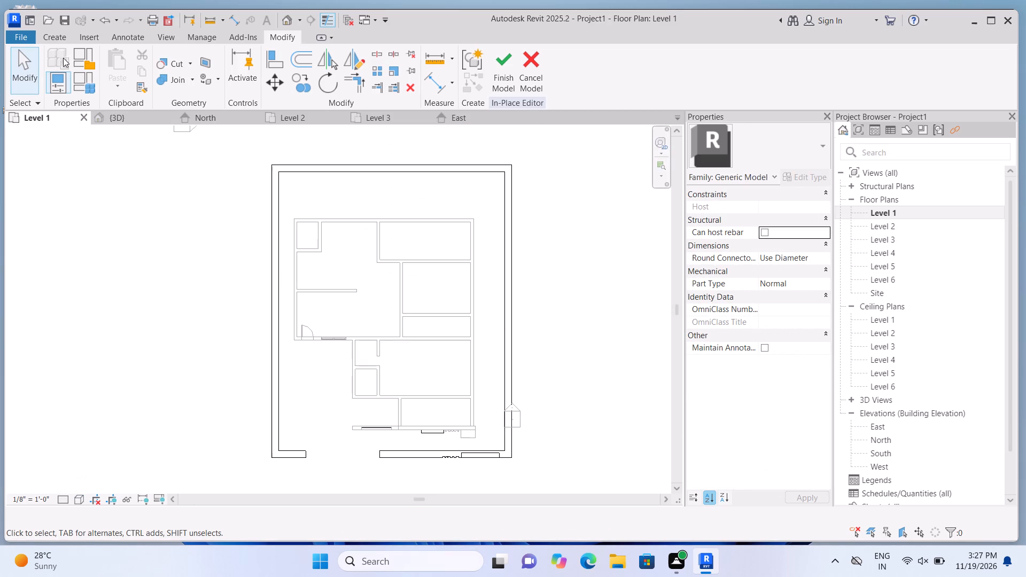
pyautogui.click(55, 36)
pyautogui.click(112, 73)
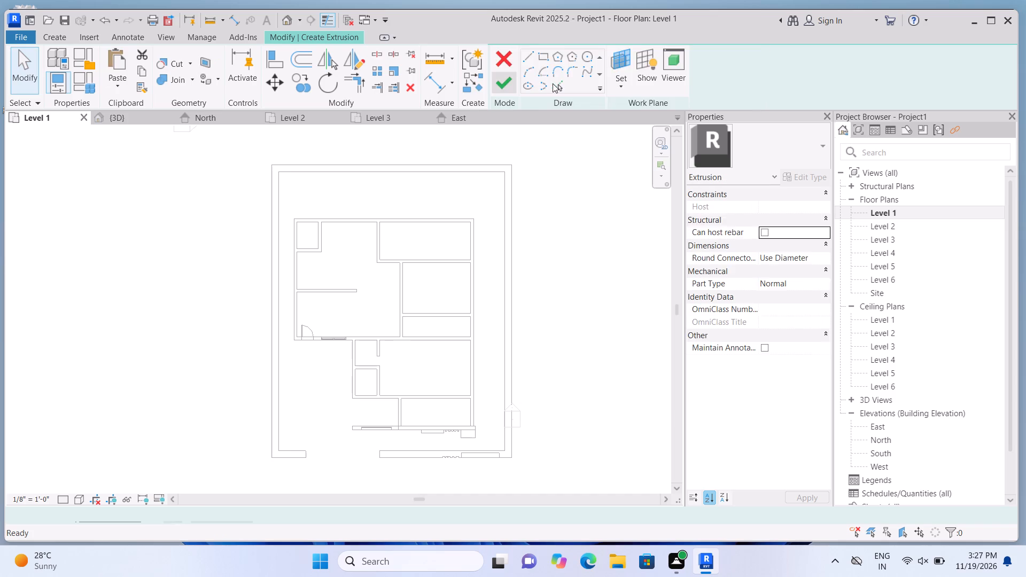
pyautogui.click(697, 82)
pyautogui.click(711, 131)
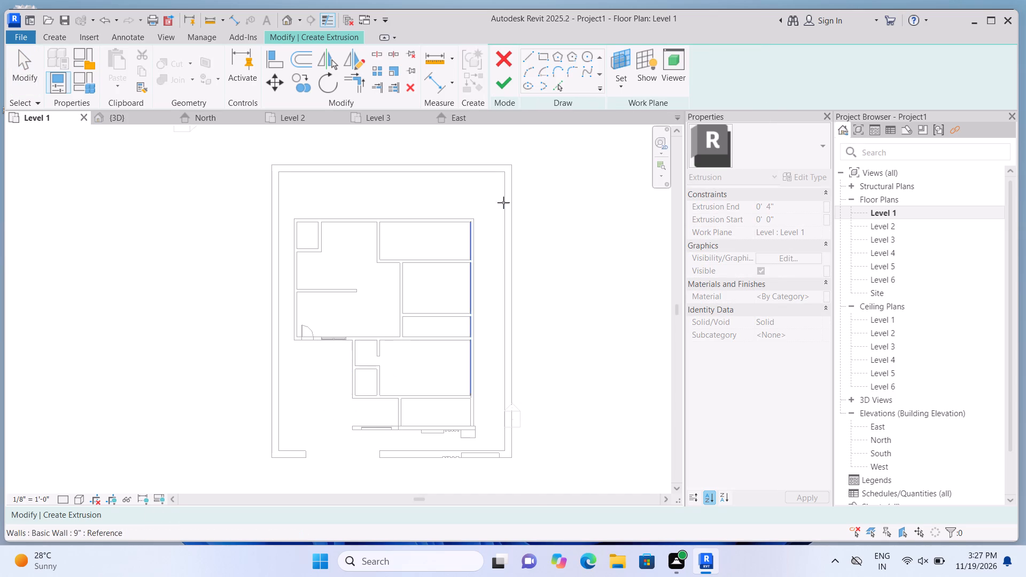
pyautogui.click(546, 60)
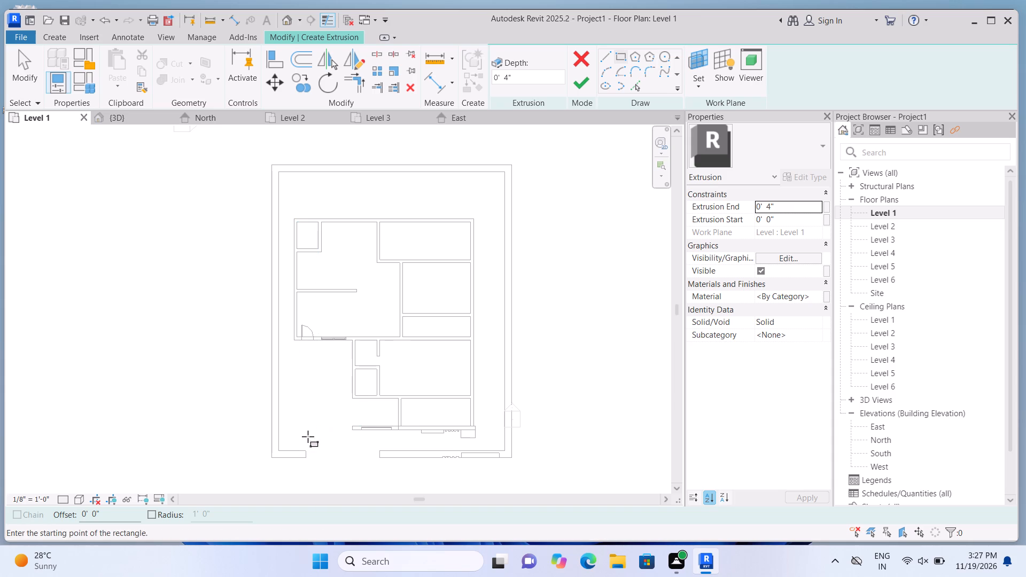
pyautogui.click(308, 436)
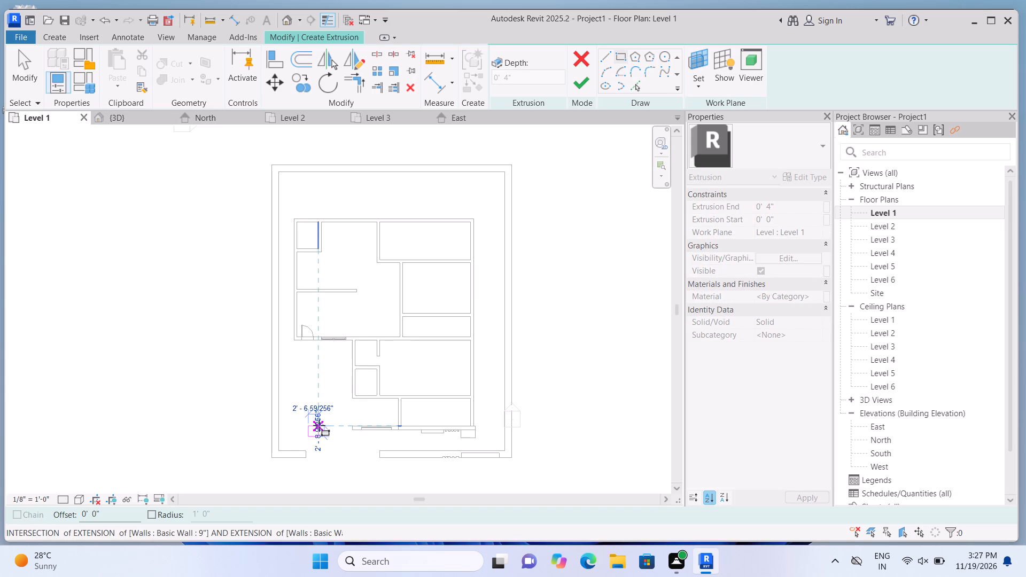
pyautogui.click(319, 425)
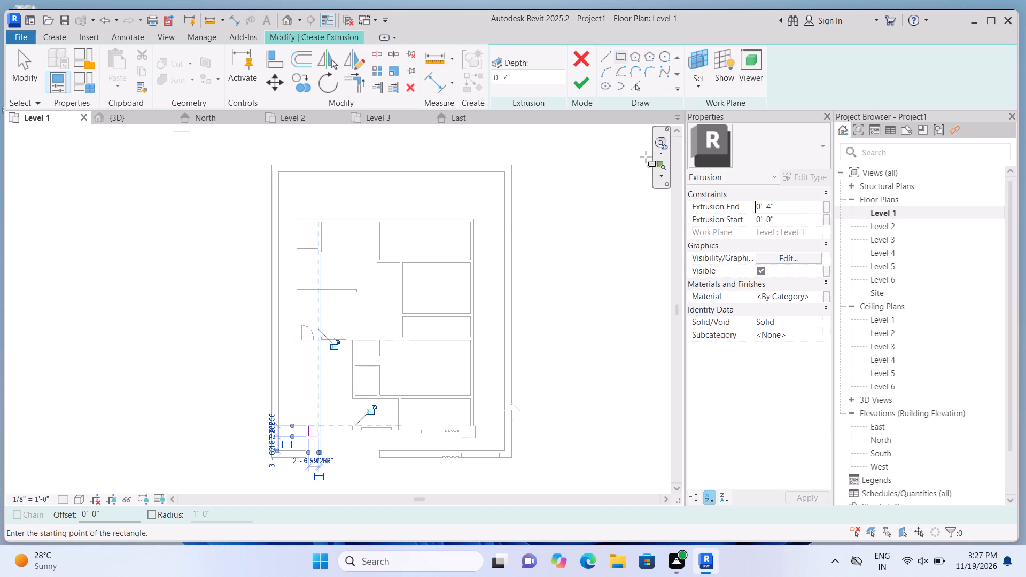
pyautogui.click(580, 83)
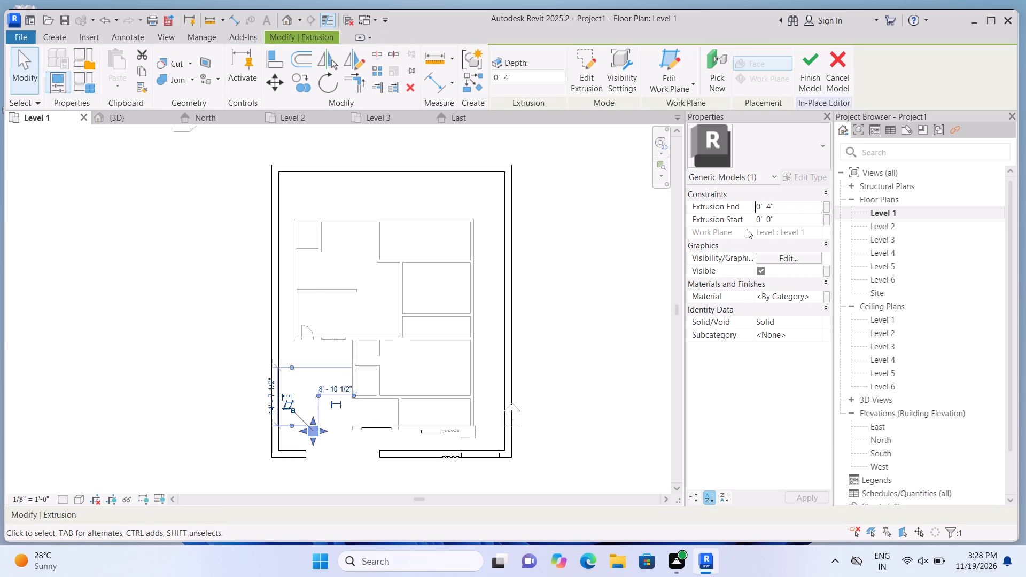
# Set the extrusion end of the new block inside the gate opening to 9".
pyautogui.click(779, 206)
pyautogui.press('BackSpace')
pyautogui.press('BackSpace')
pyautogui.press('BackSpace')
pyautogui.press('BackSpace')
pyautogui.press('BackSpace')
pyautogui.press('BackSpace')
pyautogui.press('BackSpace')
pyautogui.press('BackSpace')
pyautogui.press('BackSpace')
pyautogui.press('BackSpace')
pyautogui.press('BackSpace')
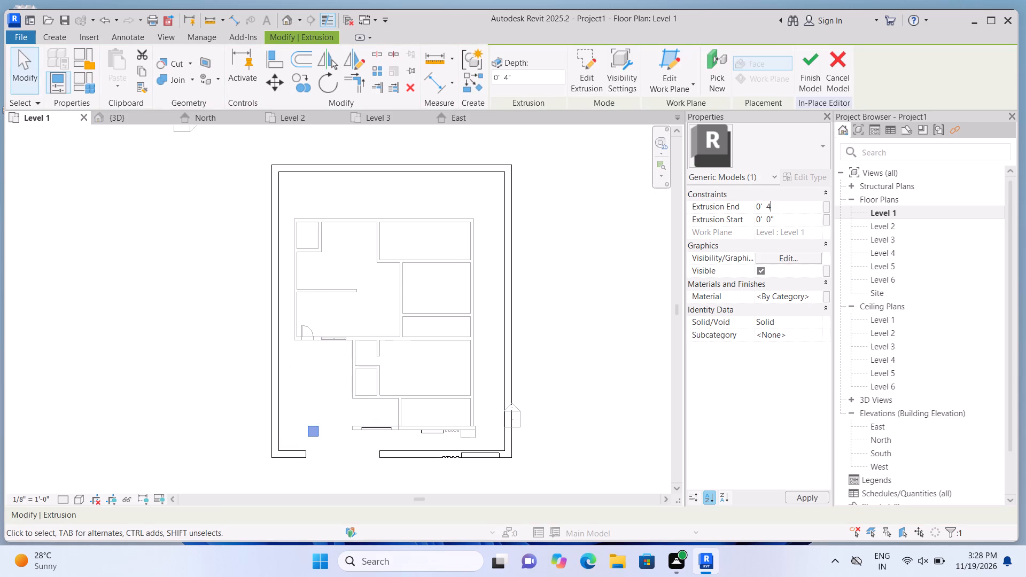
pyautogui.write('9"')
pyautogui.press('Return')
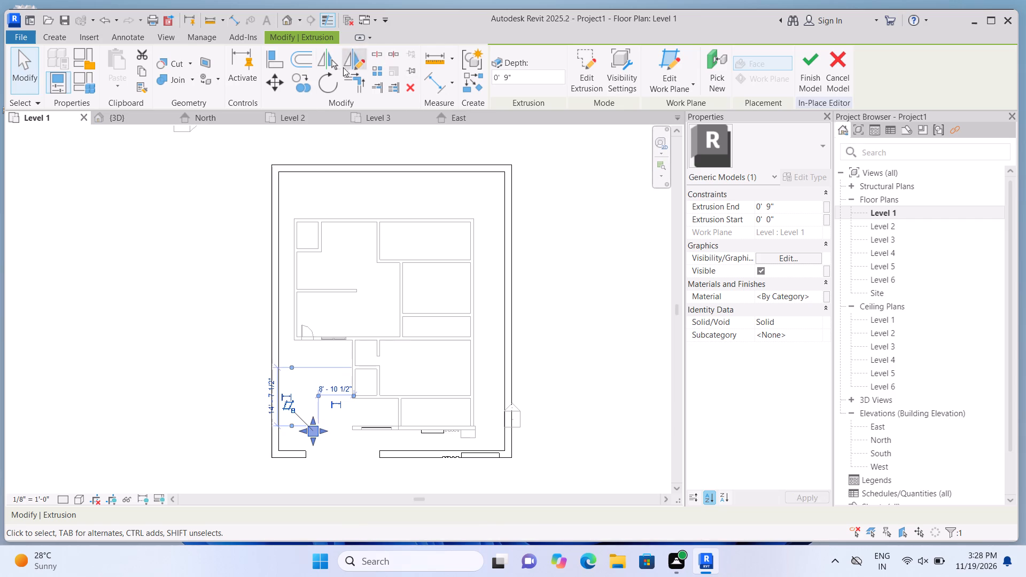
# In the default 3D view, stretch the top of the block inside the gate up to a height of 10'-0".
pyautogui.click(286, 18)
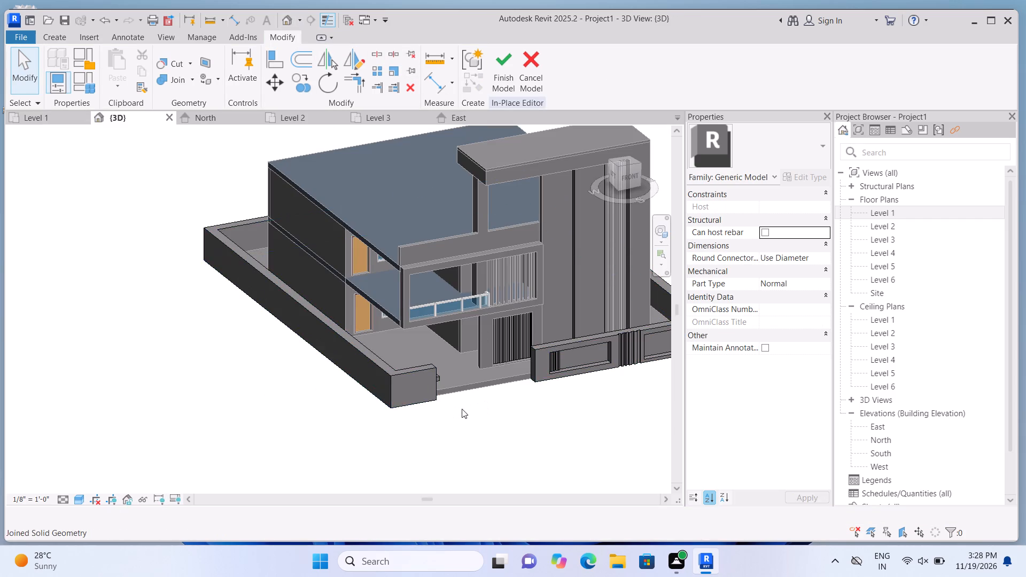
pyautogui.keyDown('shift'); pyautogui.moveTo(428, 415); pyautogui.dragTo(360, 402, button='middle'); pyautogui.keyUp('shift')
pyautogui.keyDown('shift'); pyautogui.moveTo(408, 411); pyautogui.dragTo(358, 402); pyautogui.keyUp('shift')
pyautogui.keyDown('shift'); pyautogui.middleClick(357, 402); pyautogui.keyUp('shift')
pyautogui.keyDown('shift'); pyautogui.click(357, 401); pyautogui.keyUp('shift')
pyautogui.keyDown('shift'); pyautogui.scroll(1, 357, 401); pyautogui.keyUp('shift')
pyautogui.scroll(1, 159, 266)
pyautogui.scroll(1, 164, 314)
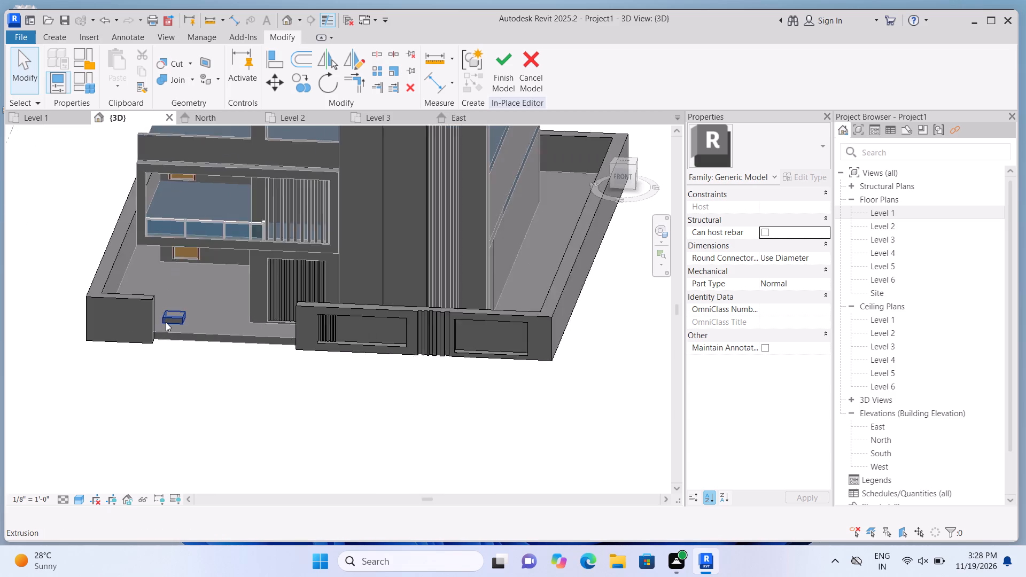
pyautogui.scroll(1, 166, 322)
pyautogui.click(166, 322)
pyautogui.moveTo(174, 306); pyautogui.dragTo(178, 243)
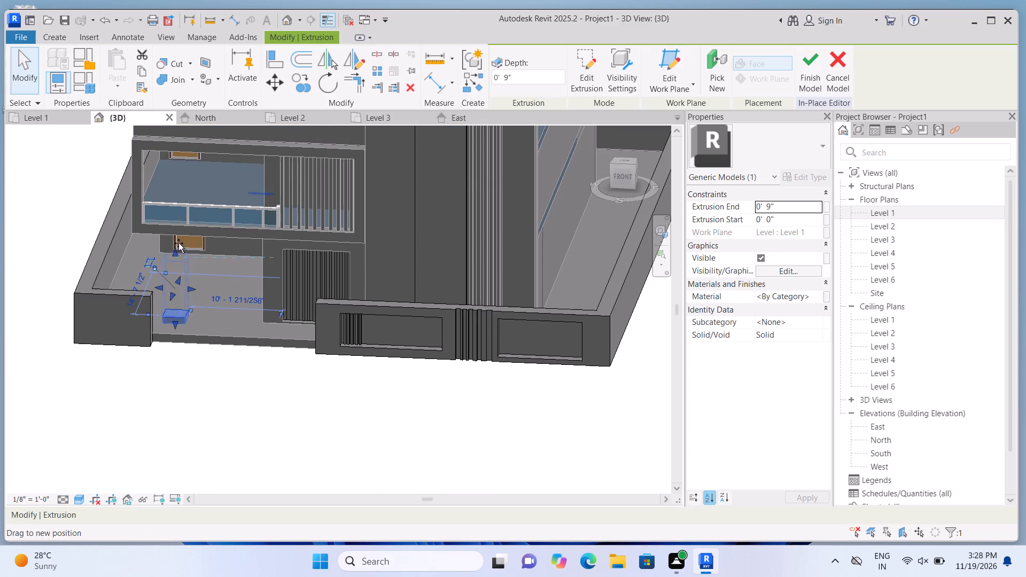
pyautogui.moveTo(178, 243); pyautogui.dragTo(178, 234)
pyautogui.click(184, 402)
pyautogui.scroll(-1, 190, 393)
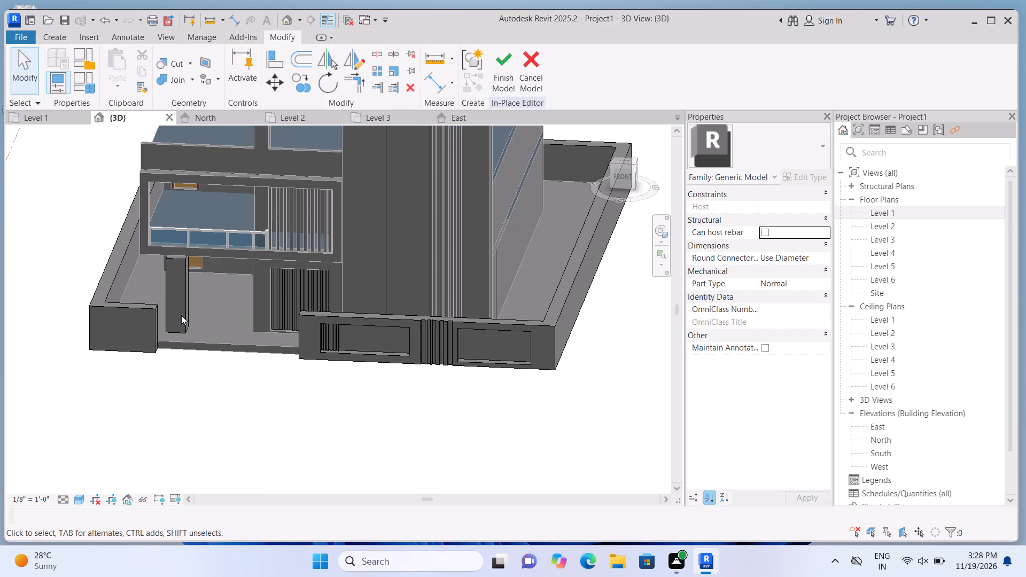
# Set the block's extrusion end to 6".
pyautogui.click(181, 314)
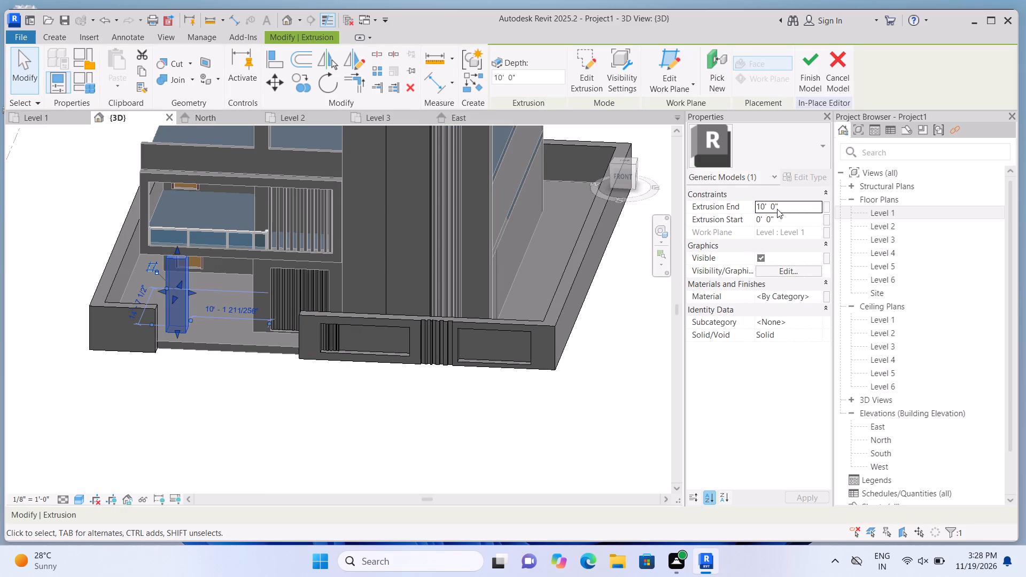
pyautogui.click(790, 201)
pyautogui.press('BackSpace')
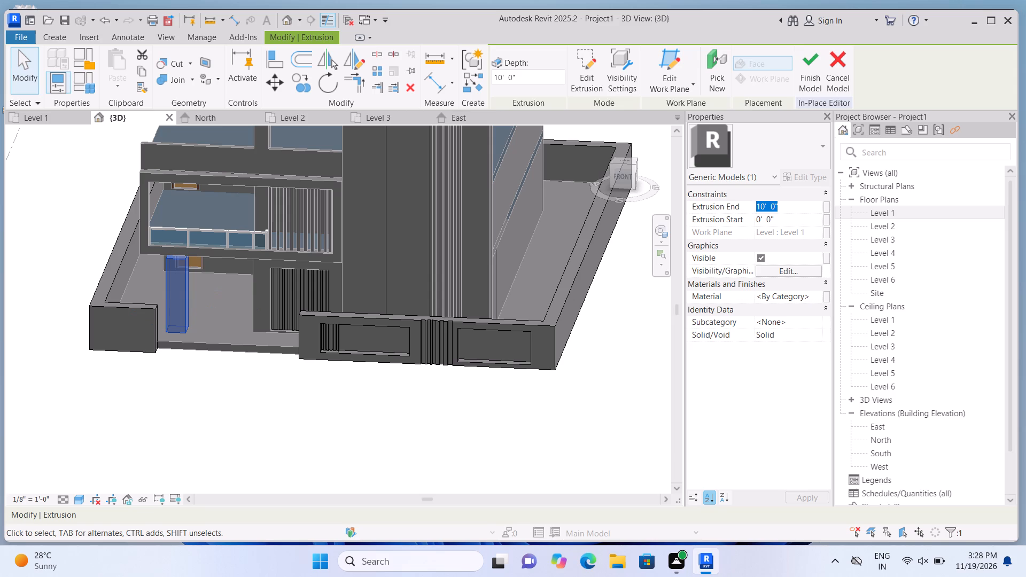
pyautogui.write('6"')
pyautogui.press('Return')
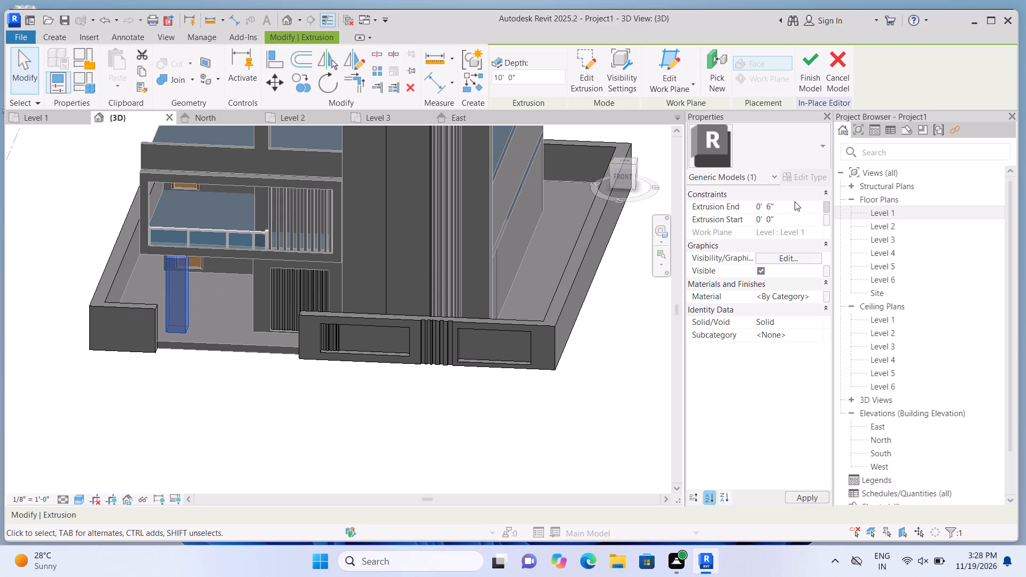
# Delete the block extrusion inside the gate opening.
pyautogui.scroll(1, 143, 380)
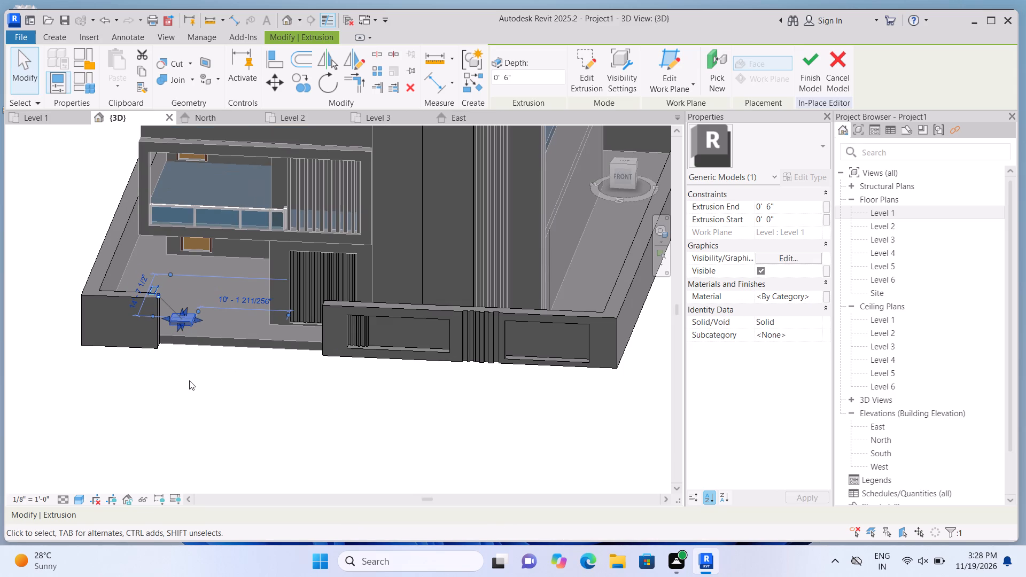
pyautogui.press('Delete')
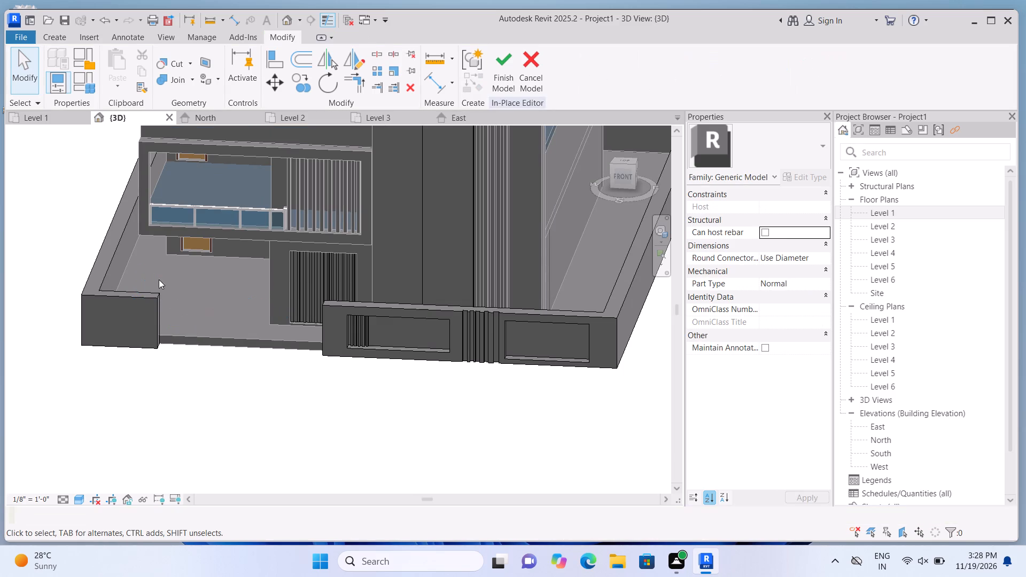
# On the Level 1 plan, create a solid extrusion from a 2'-0" by 2'-6" rectangle just behind the short front boundary wall beside the gate opening.
pyautogui.doubleClick(897, 208)
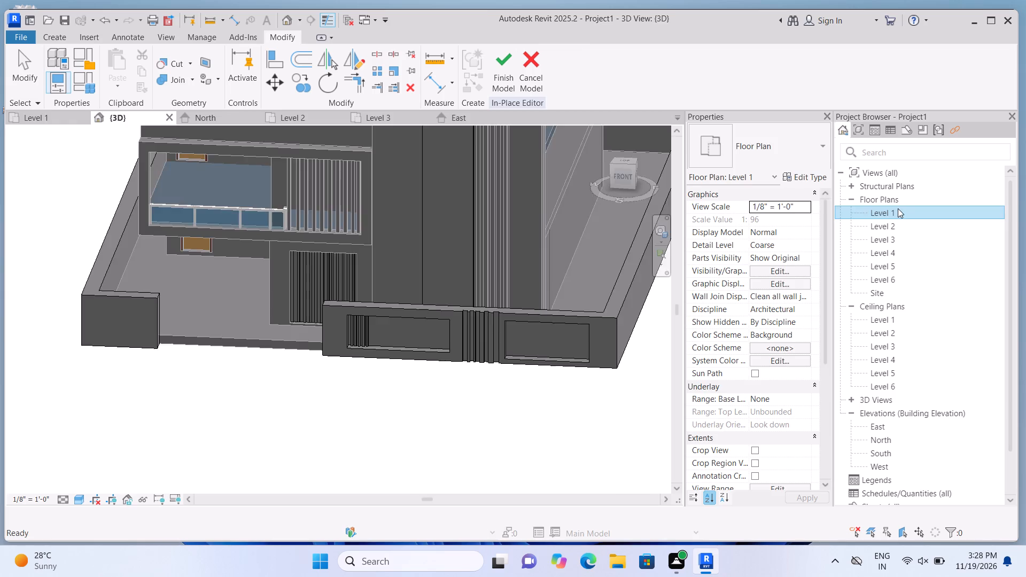
pyautogui.click(48, 35)
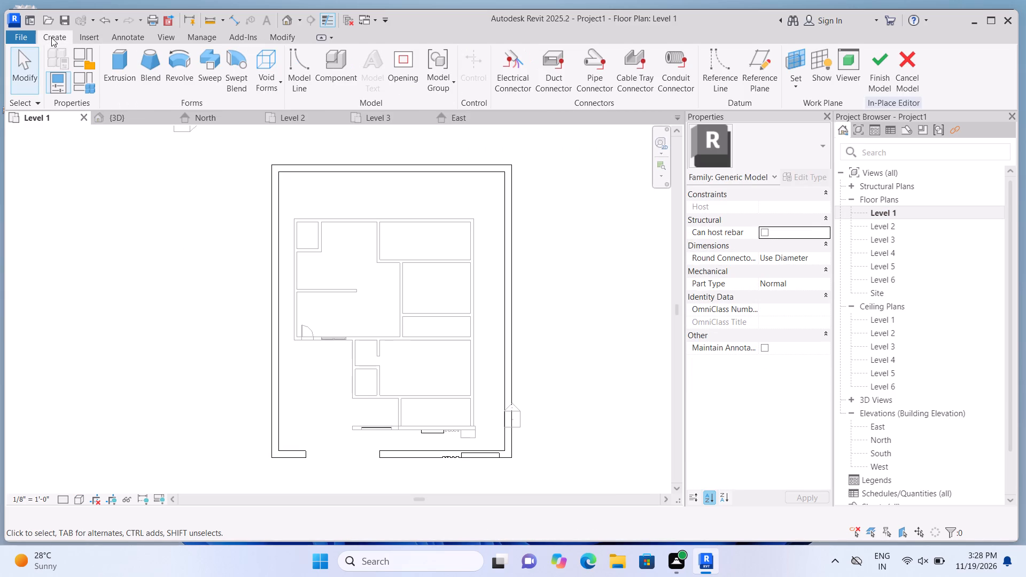
pyautogui.click(120, 56)
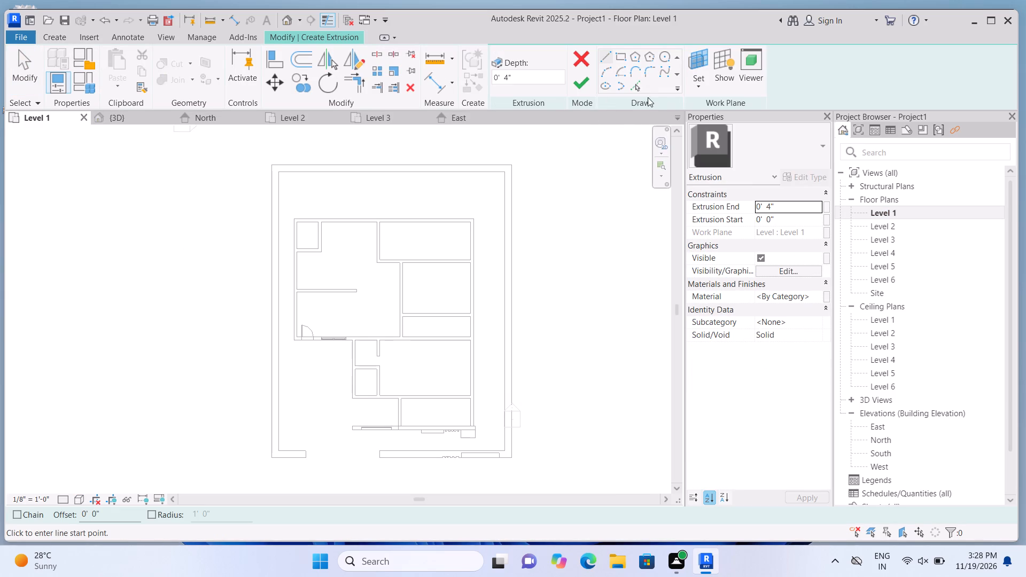
pyautogui.click(619, 56)
pyautogui.scroll(2, 330, 417)
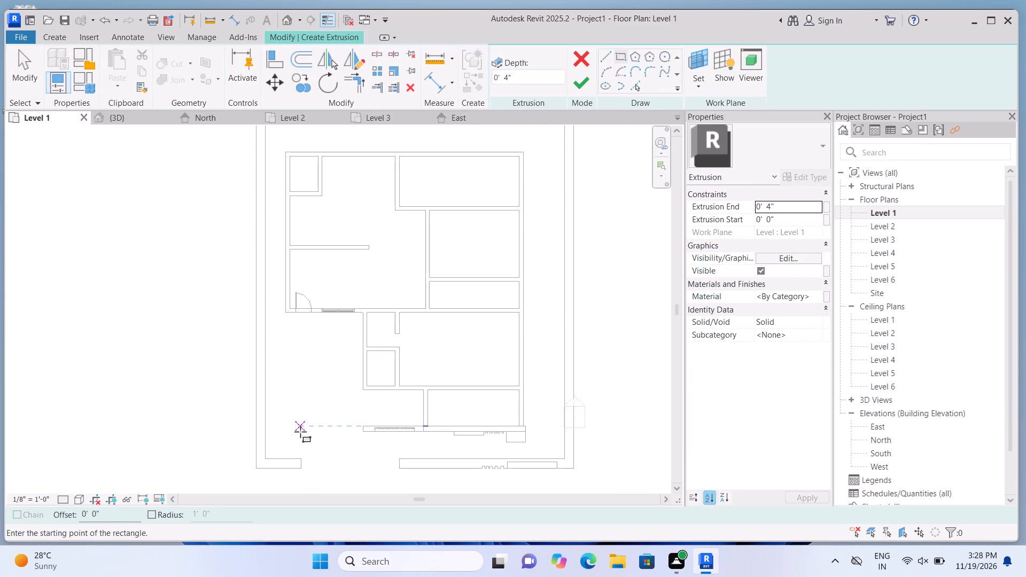
pyautogui.click(291, 425)
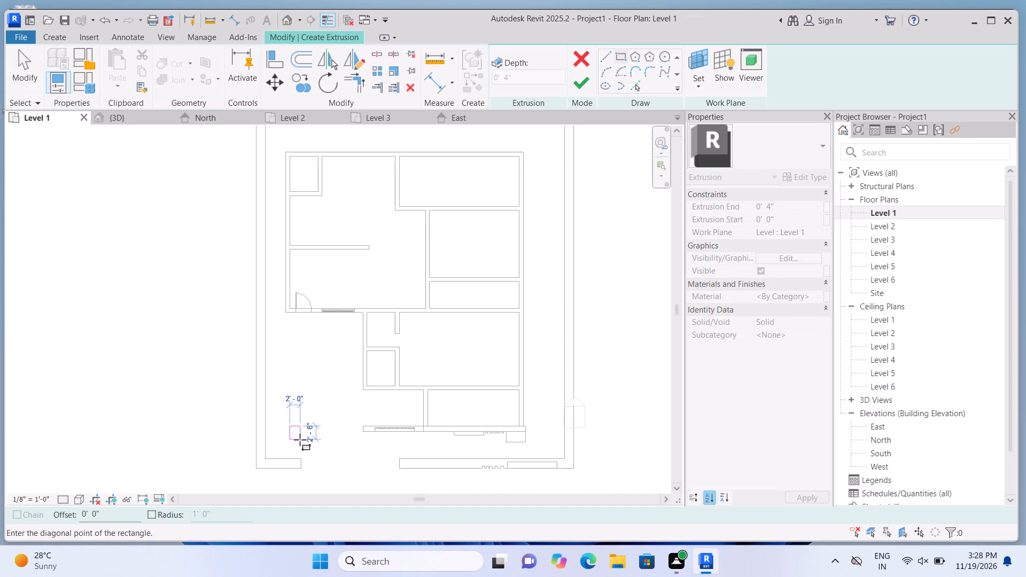
pyautogui.click(300, 440)
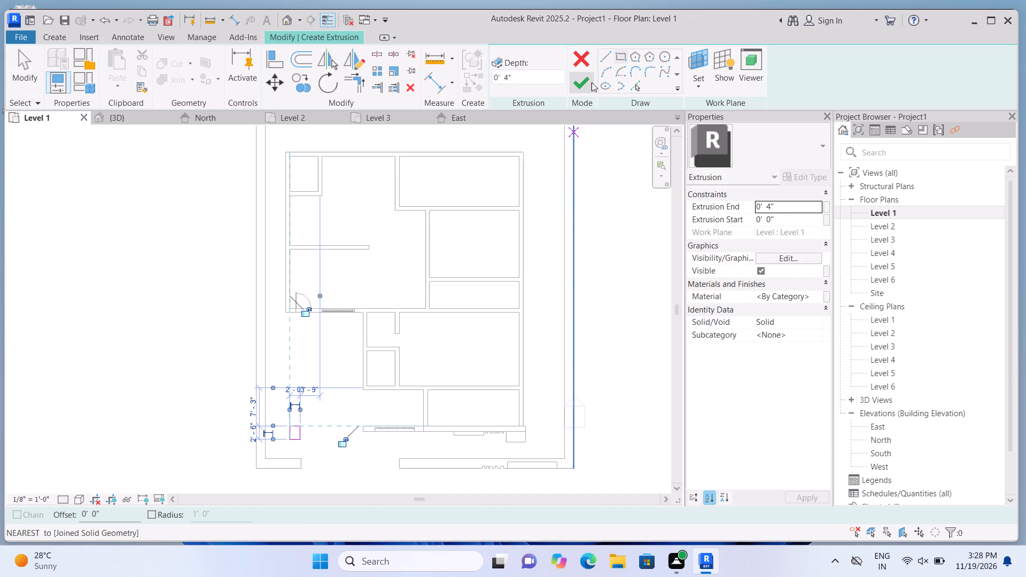
pyautogui.click(592, 80)
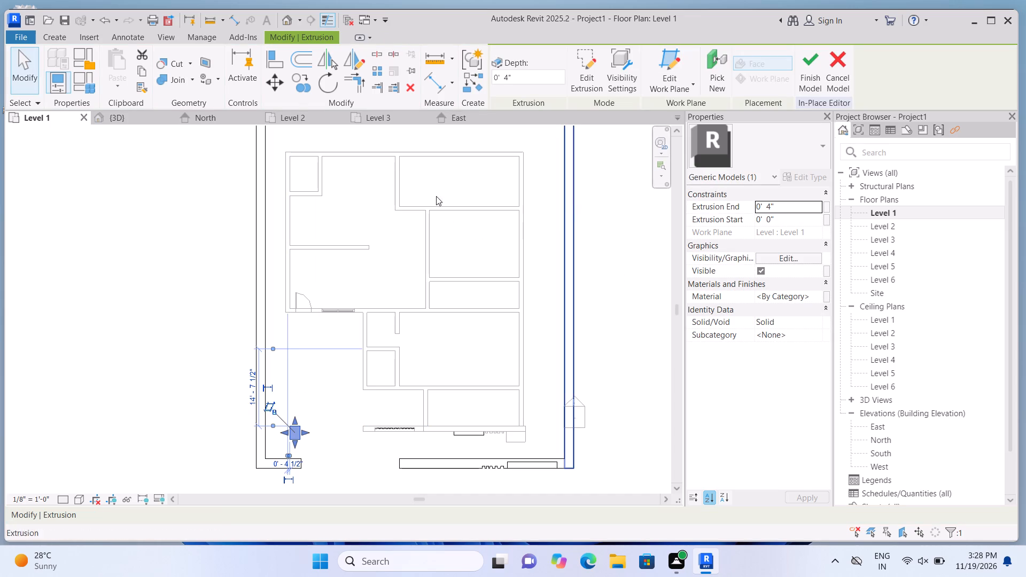
# In the default 3D view, stretch the top of the new block behind the short front wall up to about 8'-9".
pyautogui.click(286, 22)
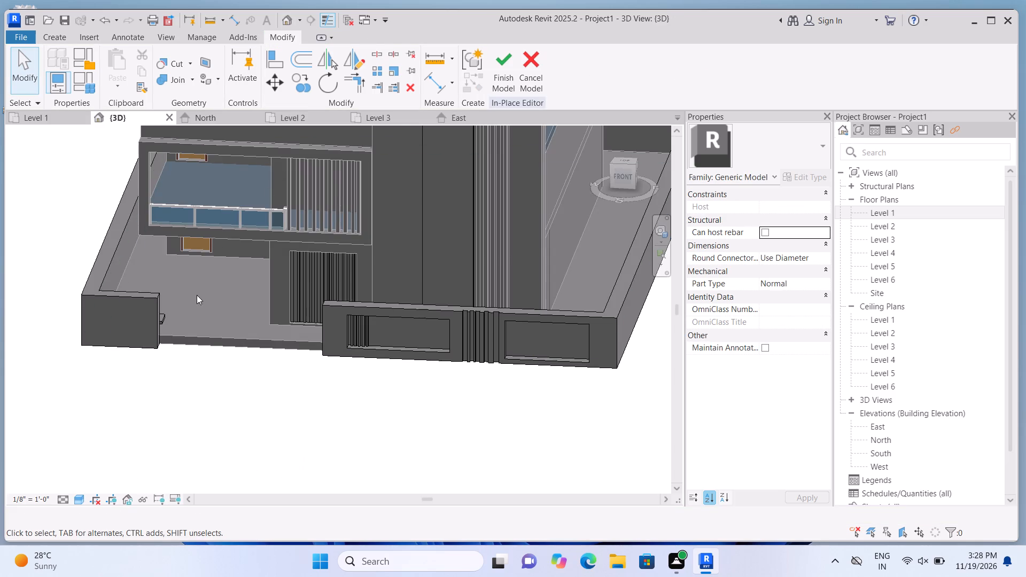
pyautogui.scroll(2, 188, 302)
pyautogui.click(165, 317)
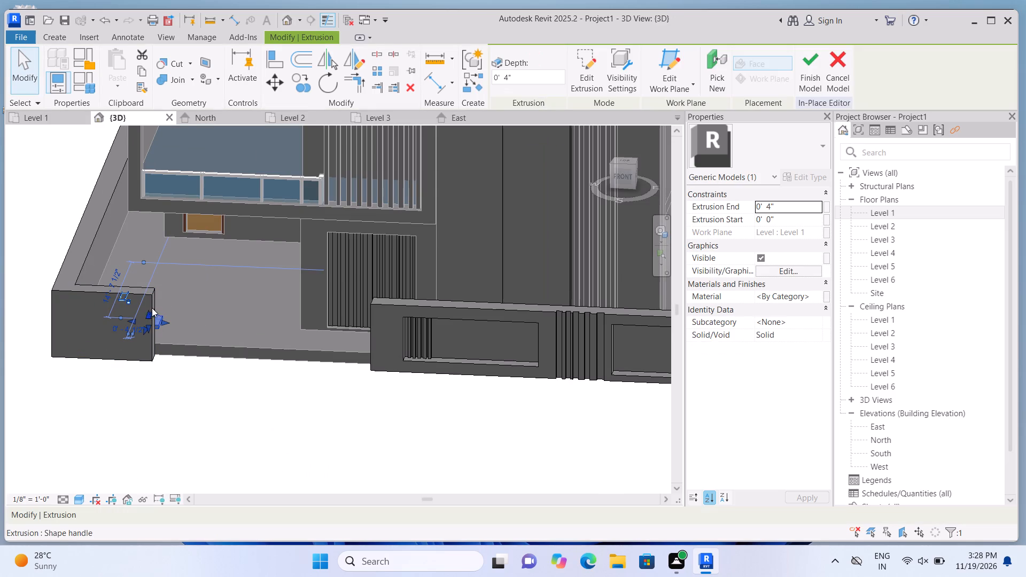
pyautogui.moveTo(150, 309); pyautogui.dragTo(163, 222)
pyautogui.scroll(-1, 165, 226)
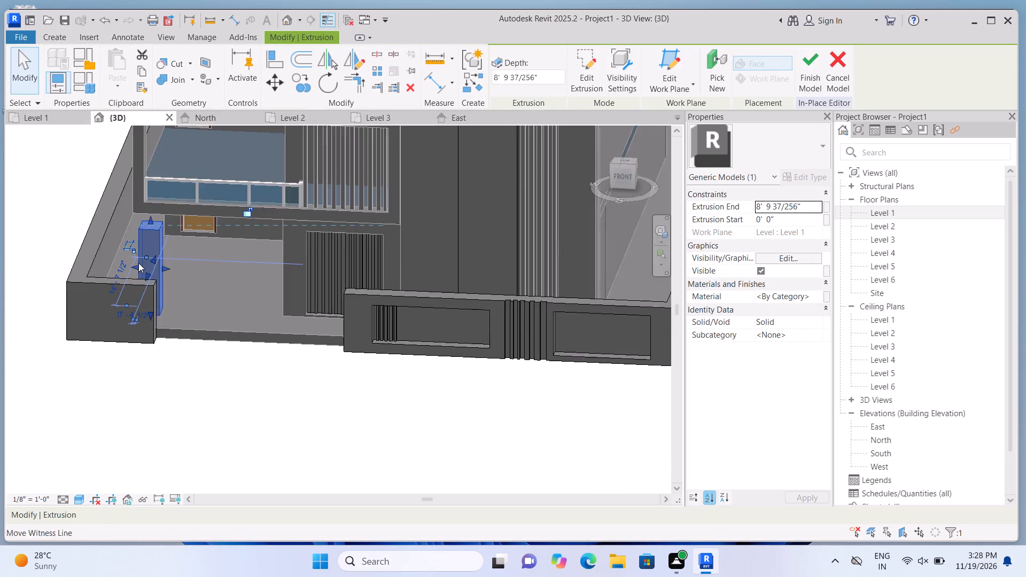
pyautogui.scroll(1, 135, 268)
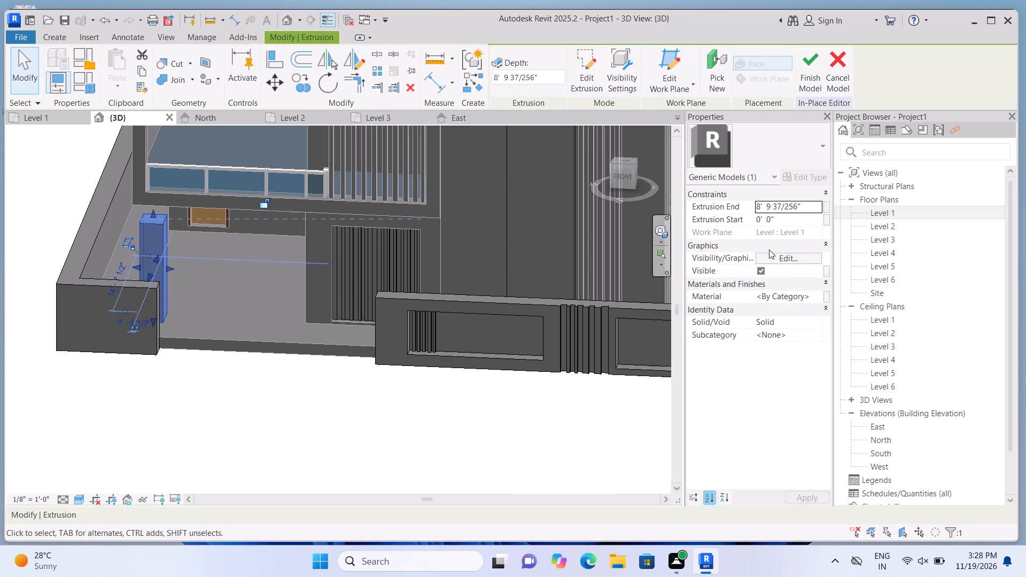
pyautogui.click(812, 208)
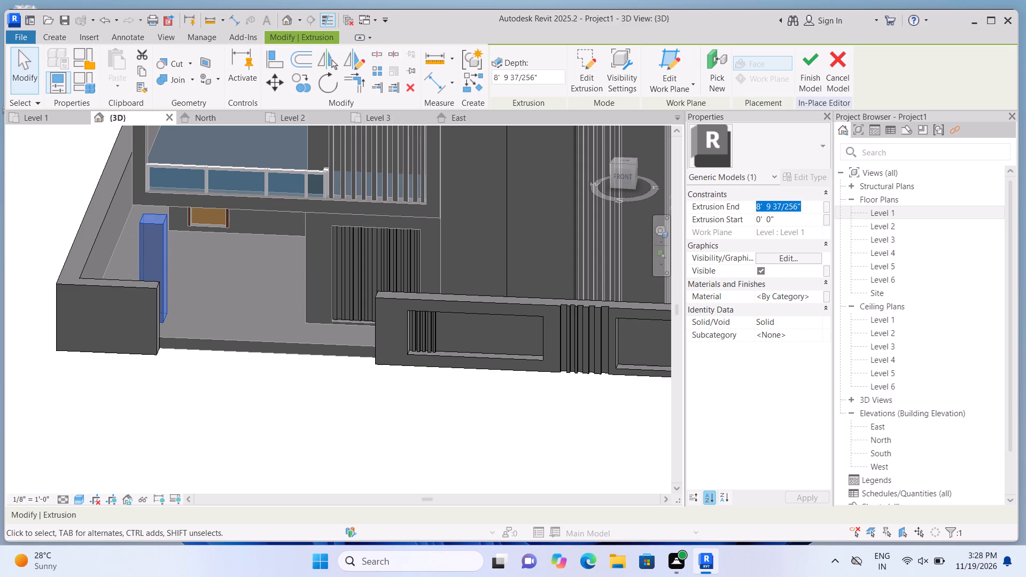
pyautogui.scroll(3, 209, 324)
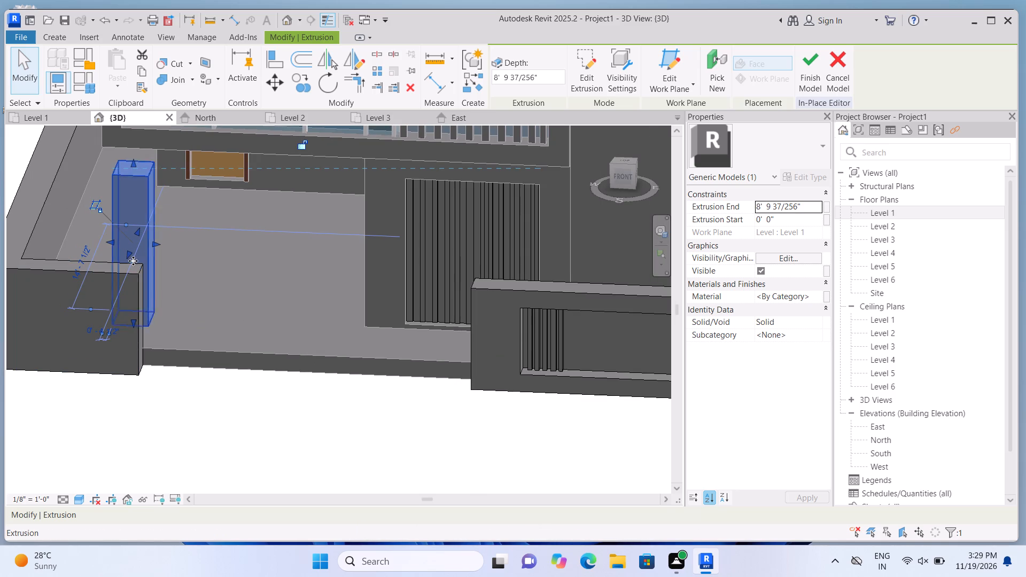
# Slim the tall block behind the short front boundary wall into a narrow post by pulling in its side and depth faces.
pyautogui.moveTo(128, 254); pyautogui.dragTo(132, 231)
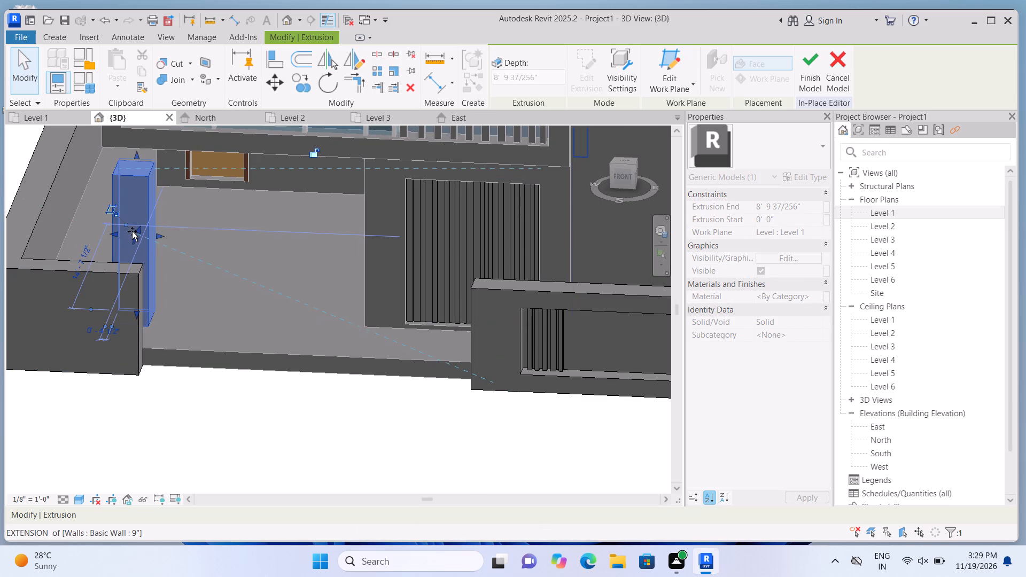
pyautogui.moveTo(132, 231); pyautogui.dragTo(133, 231)
pyautogui.moveTo(115, 230); pyautogui.dragTo(134, 227)
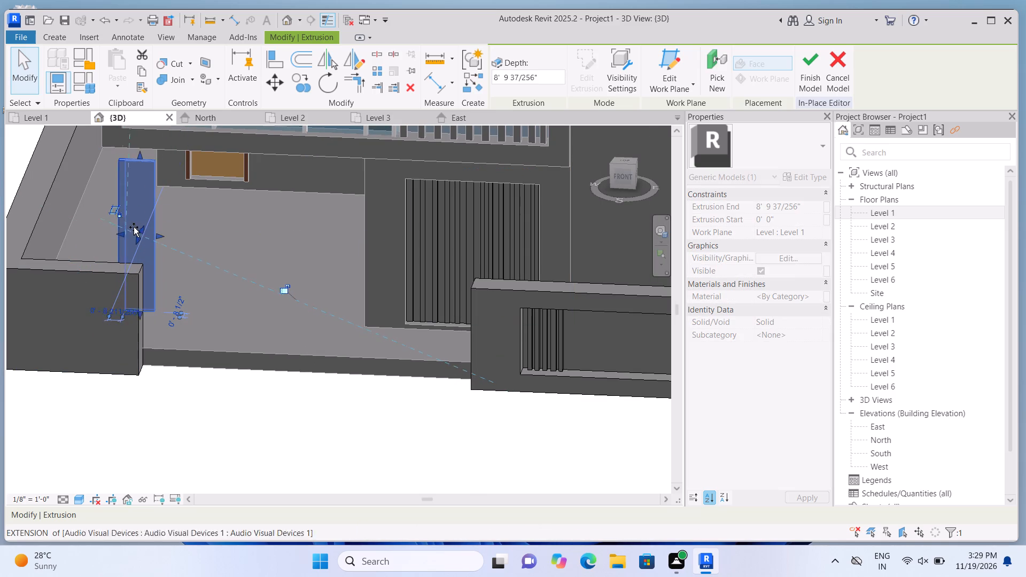
pyautogui.moveTo(134, 227); pyautogui.dragTo(135, 227)
pyautogui.moveTo(158, 235); pyautogui.dragTo(144, 227)
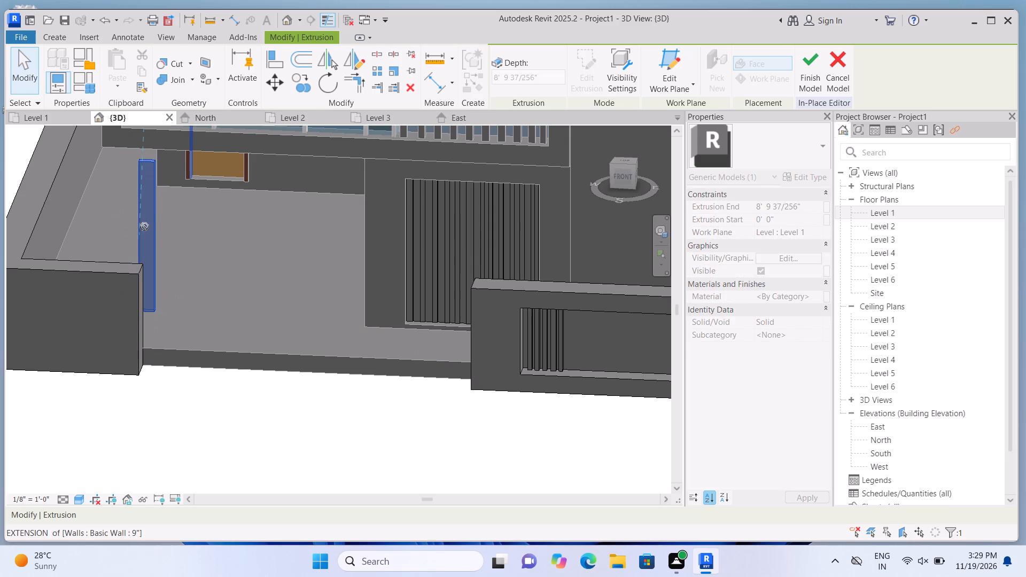
pyautogui.moveTo(144, 227); pyautogui.dragTo(151, 229)
pyautogui.scroll(2, 149, 239)
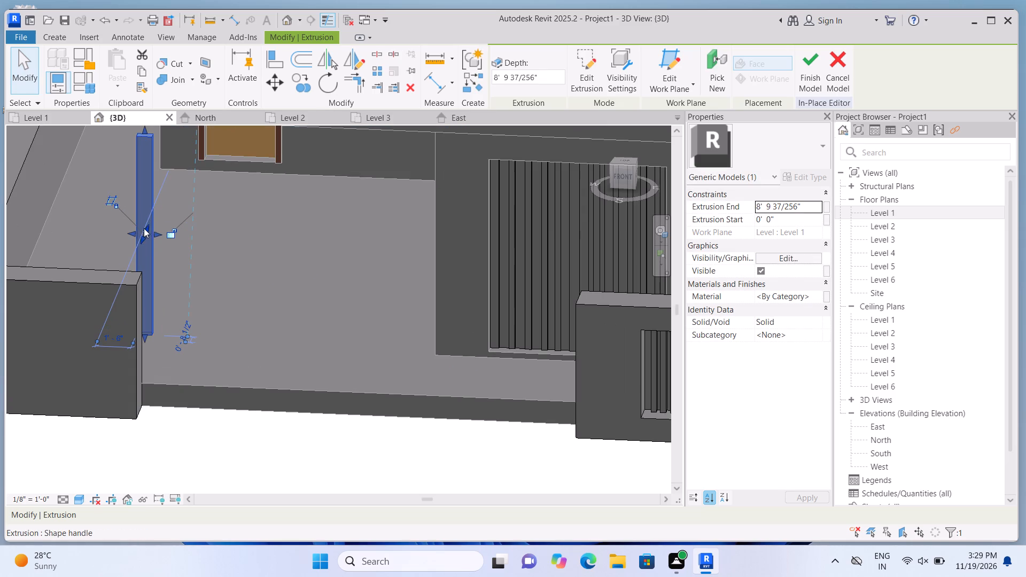
pyautogui.moveTo(145, 227); pyautogui.dragTo(146, 221)
pyautogui.scroll(-3, 146, 221)
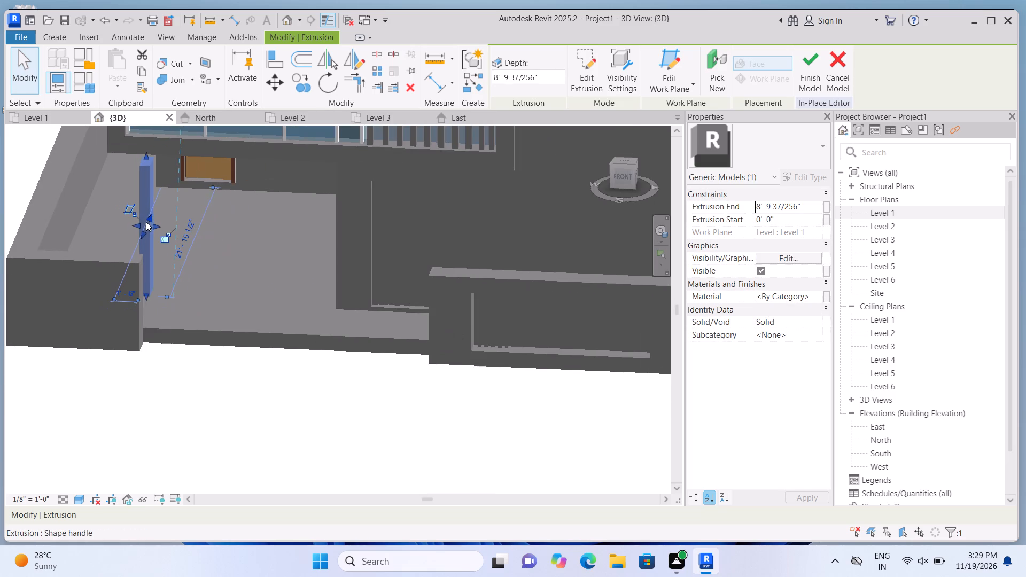
pyautogui.scroll(-2, 151, 331)
pyautogui.click(106, 373)
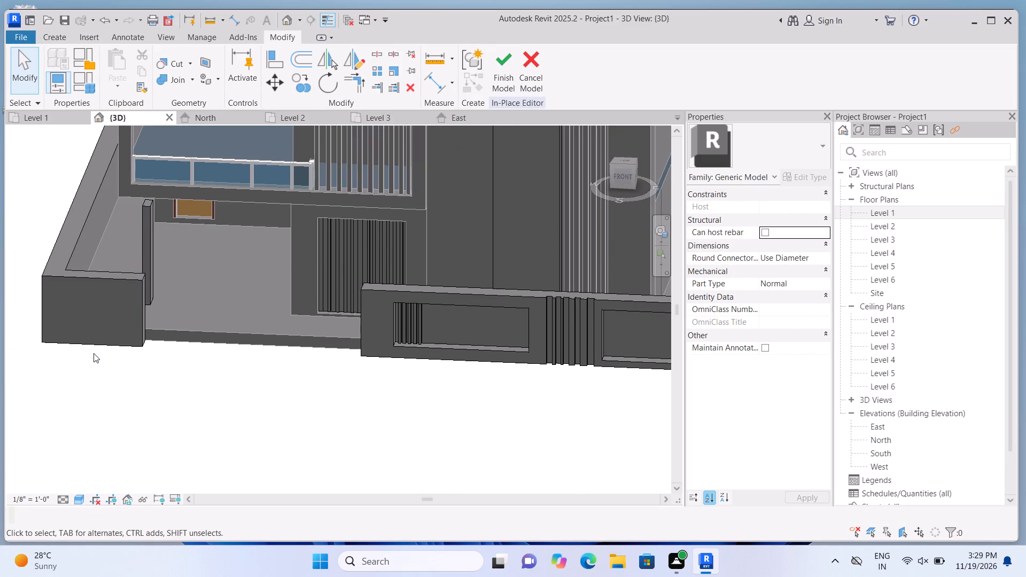
# Stretch the top of the slim post up to the underside of the upper storey, to about 9'-7 1/2".
pyautogui.moveTo(92, 352); pyautogui.dragTo(109, 311, button='middle')
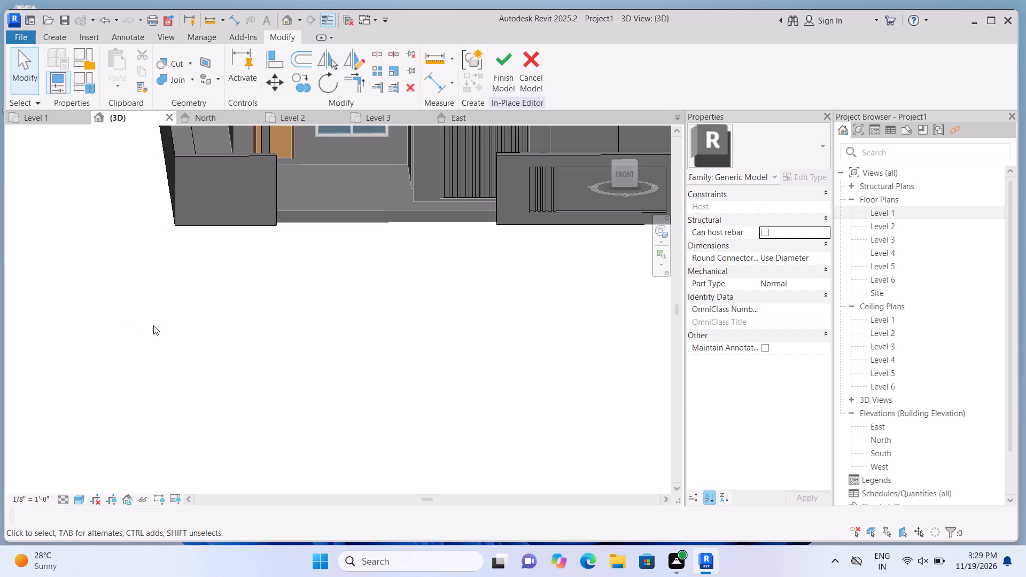
pyautogui.scroll(-4, 160, 322)
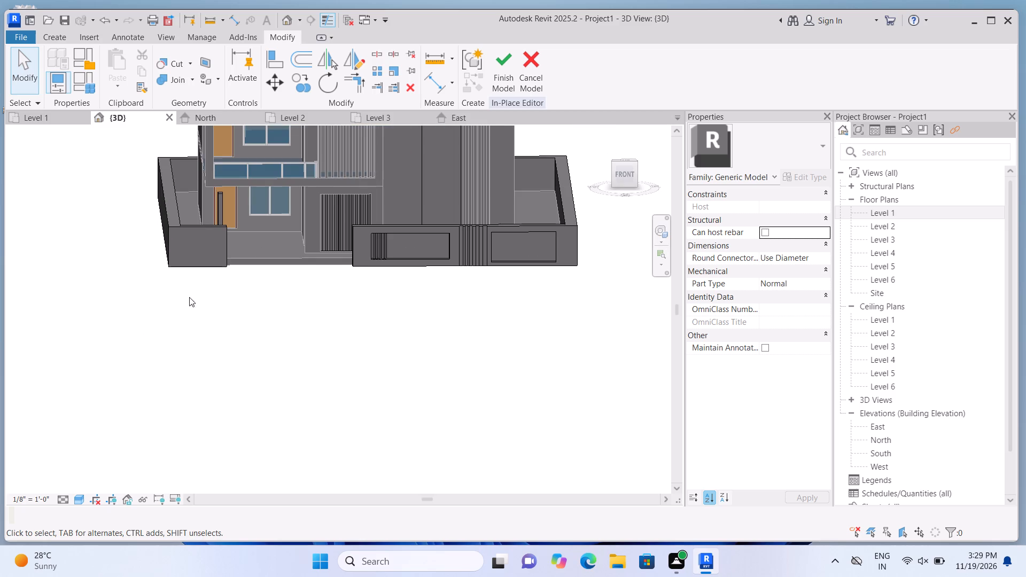
pyautogui.scroll(-3, 186, 341)
pyautogui.scroll(1, 188, 347)
pyautogui.keyDown('shift'); pyautogui.moveTo(156, 332); pyautogui.dragTo(192, 352, button='middle'); pyautogui.keyUp('shift')
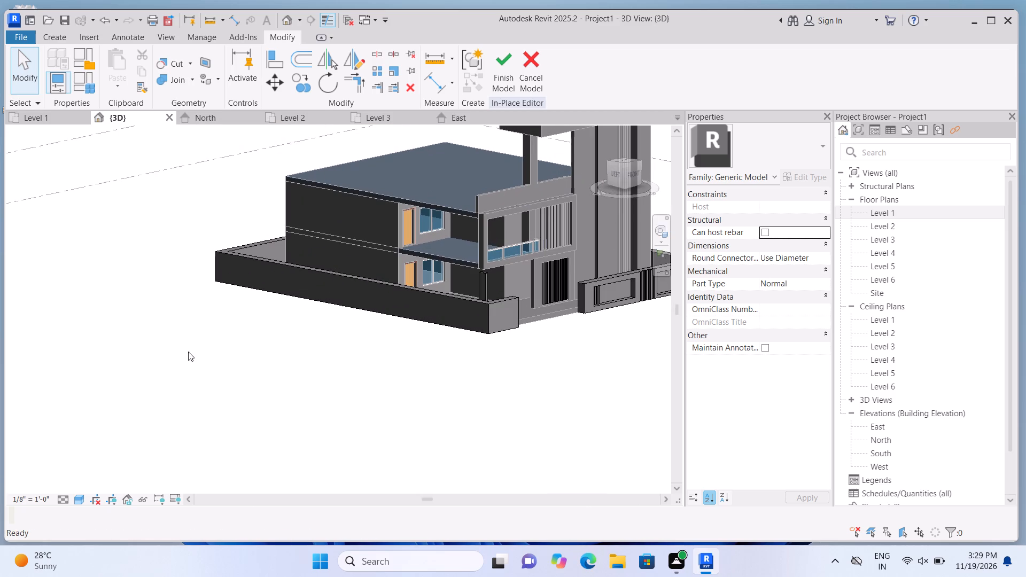
pyautogui.scroll(1, 671, 311)
pyautogui.scroll(4, 621, 284)
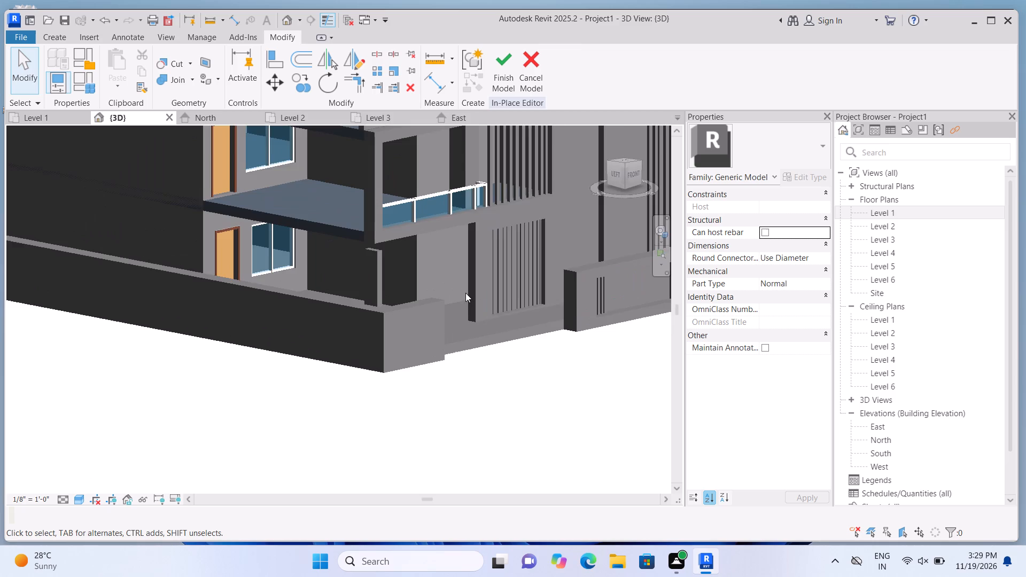
pyautogui.scroll(2, 465, 293)
pyautogui.scroll(1, 224, 270)
pyautogui.scroll(1, 338, 251)
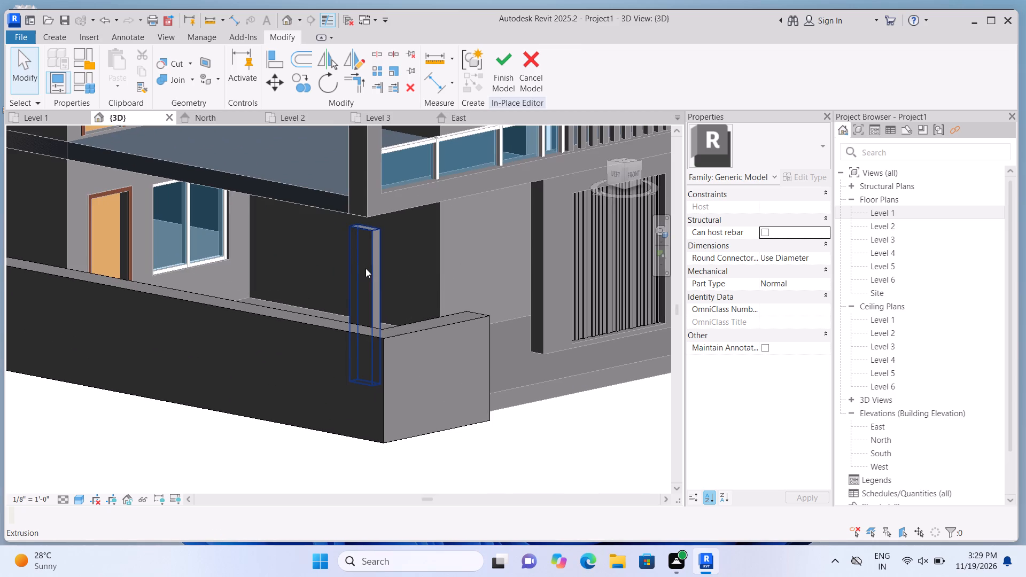
pyautogui.click(366, 268)
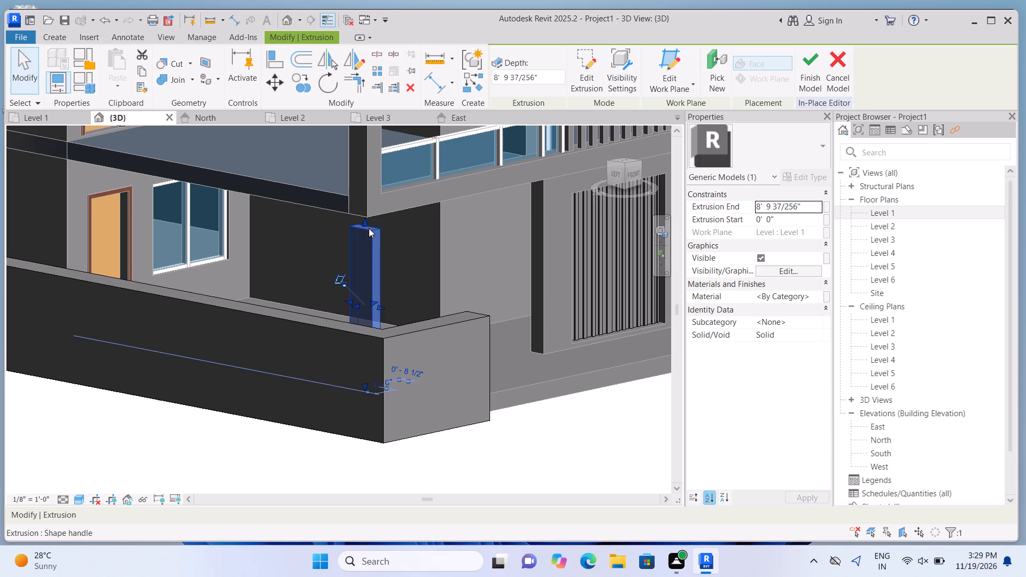
pyautogui.scroll(4, 379, 227)
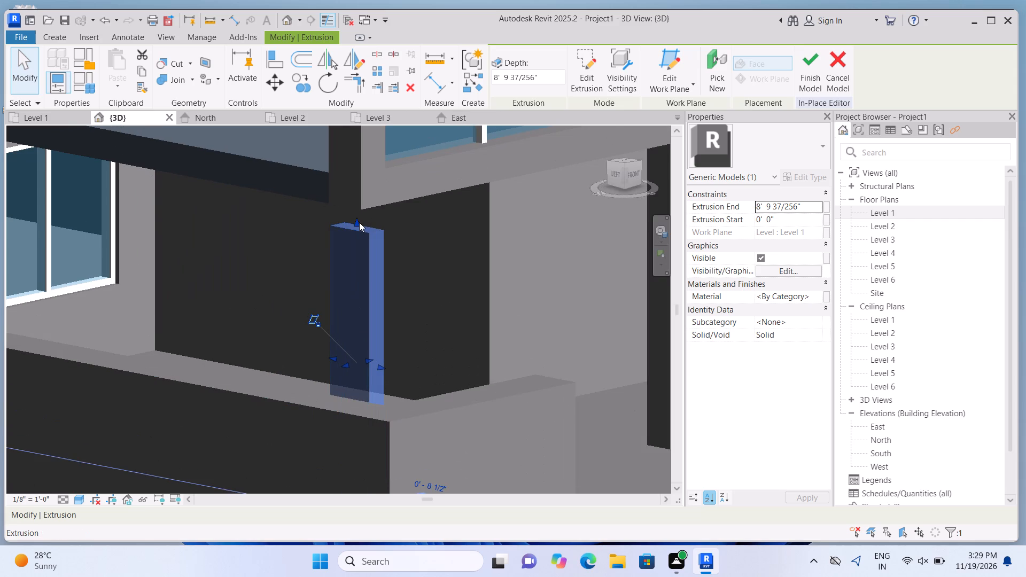
pyautogui.moveTo(357, 221); pyautogui.dragTo(357, 201)
pyautogui.scroll(-5, 359, 206)
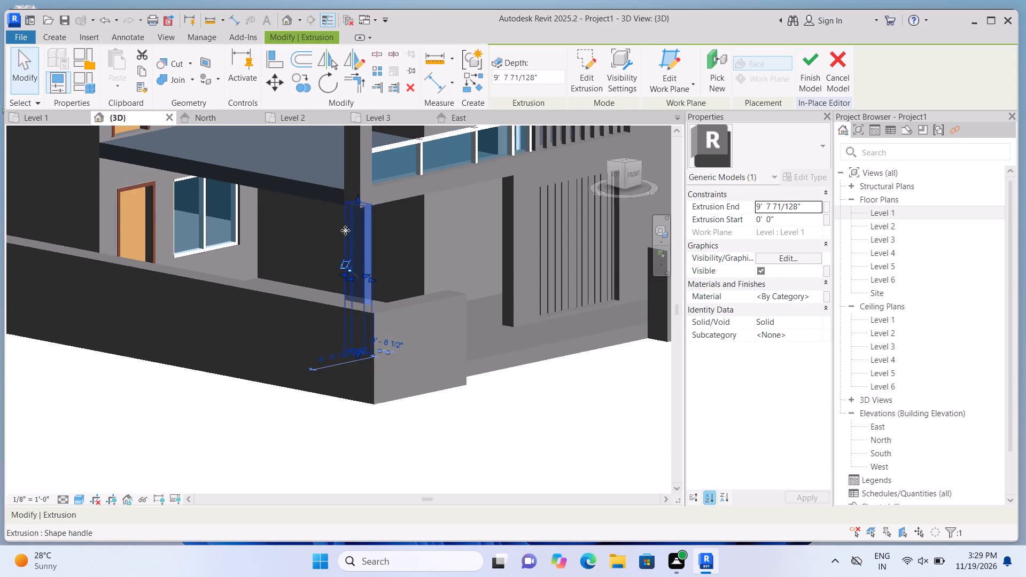
pyautogui.click(296, 392)
pyautogui.scroll(-8, 294, 393)
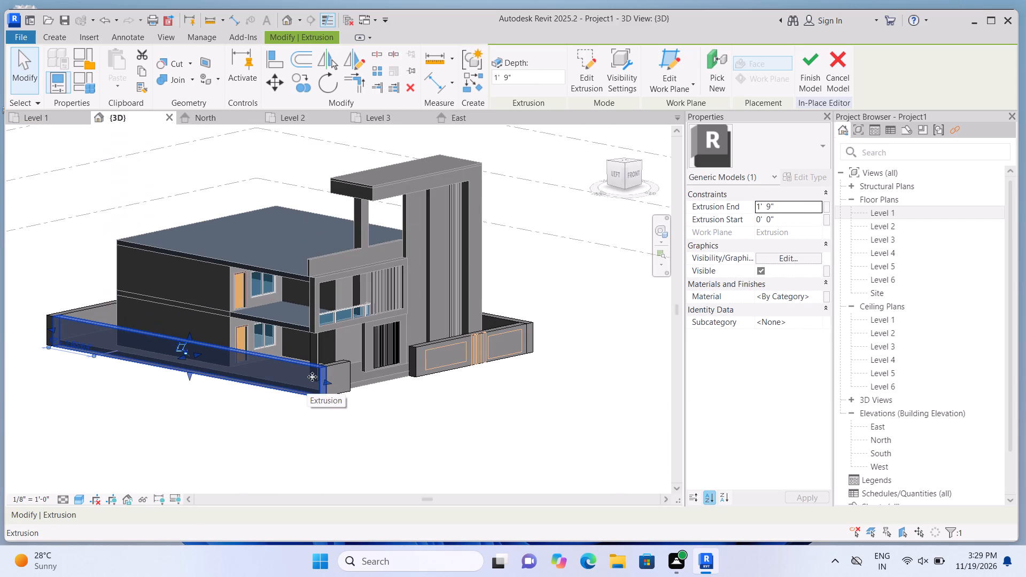
pyautogui.scroll(7, 316, 366)
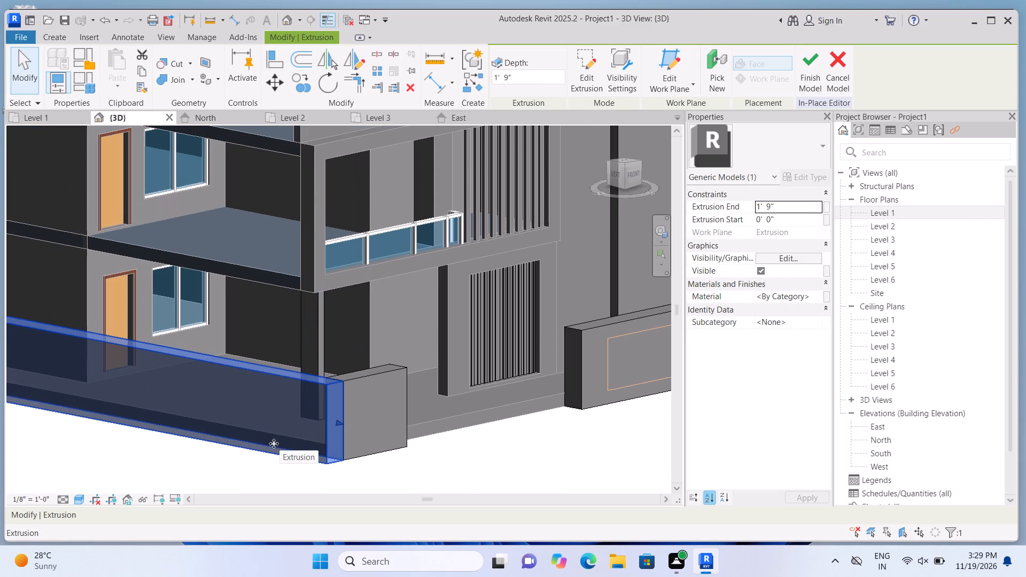
pyautogui.scroll(-2, 252, 464)
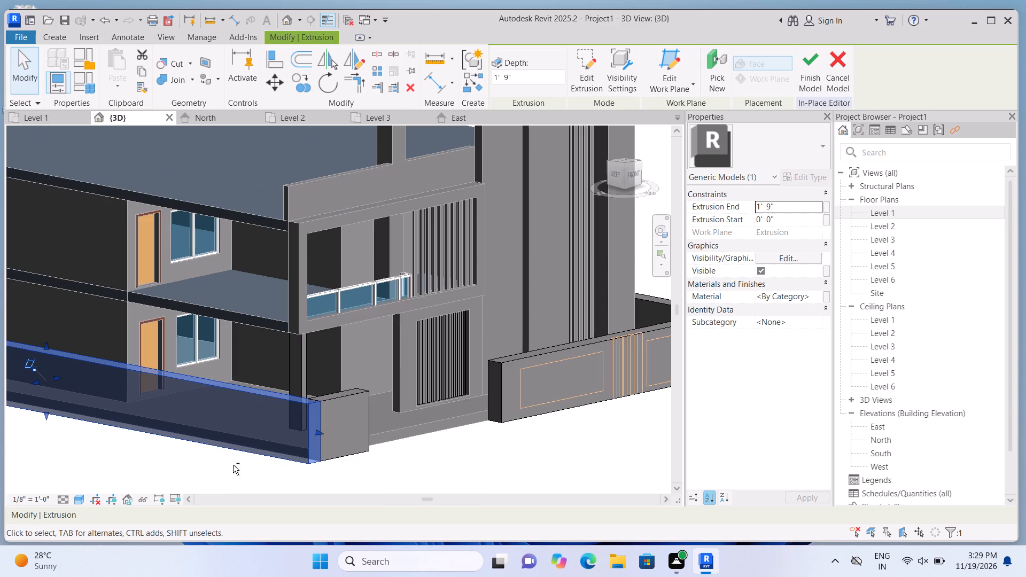
pyautogui.click(197, 477)
# Examine from below and from the front-left corner how the post meets the upper storey and the boundary walls.
pyautogui.scroll(1, 197, 478)
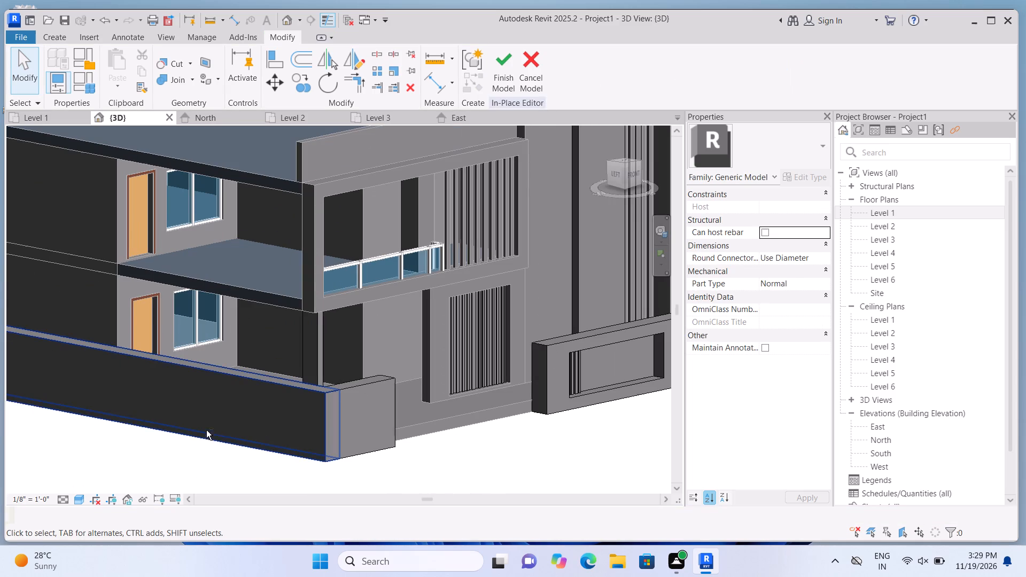
pyautogui.scroll(-7, 209, 374)
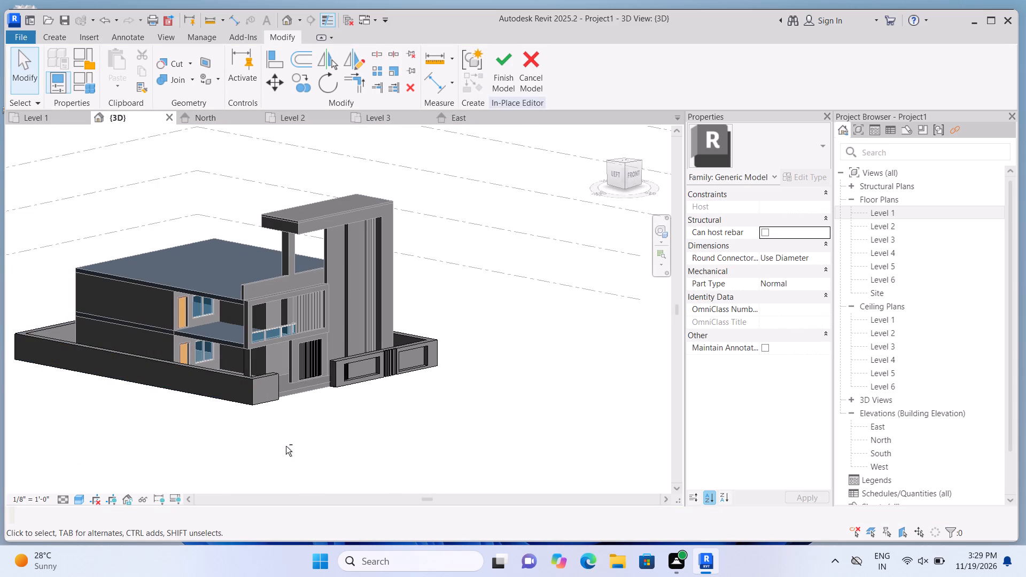
pyautogui.keyDown('shift'); pyautogui.moveTo(307, 412); pyautogui.dragTo(309, 402, button='middle'); pyautogui.keyUp('shift')
pyautogui.keyDown('shift'); pyautogui.moveTo(307, 394); pyautogui.dragTo(309, 297, button='middle'); pyautogui.keyUp('shift')
pyautogui.scroll(1, 301, 288)
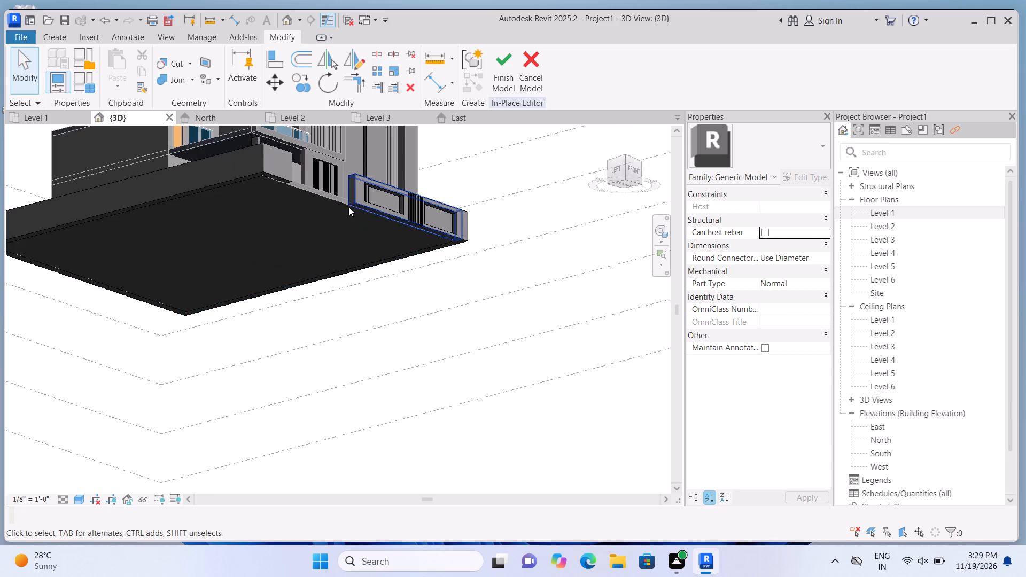
pyautogui.scroll(-5, 356, 213)
pyautogui.scroll(1, 294, 107)
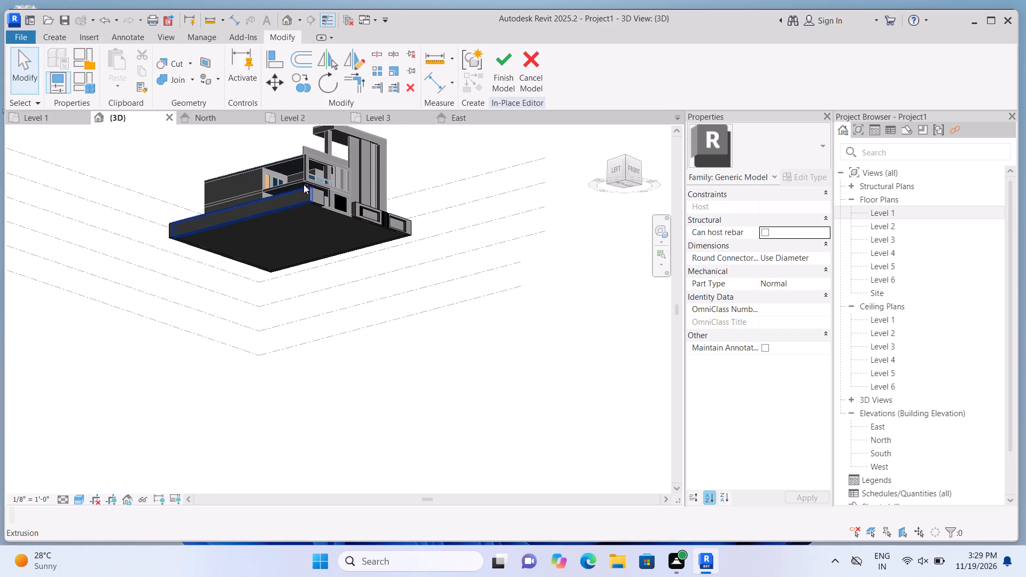
pyautogui.scroll(13, 304, 104)
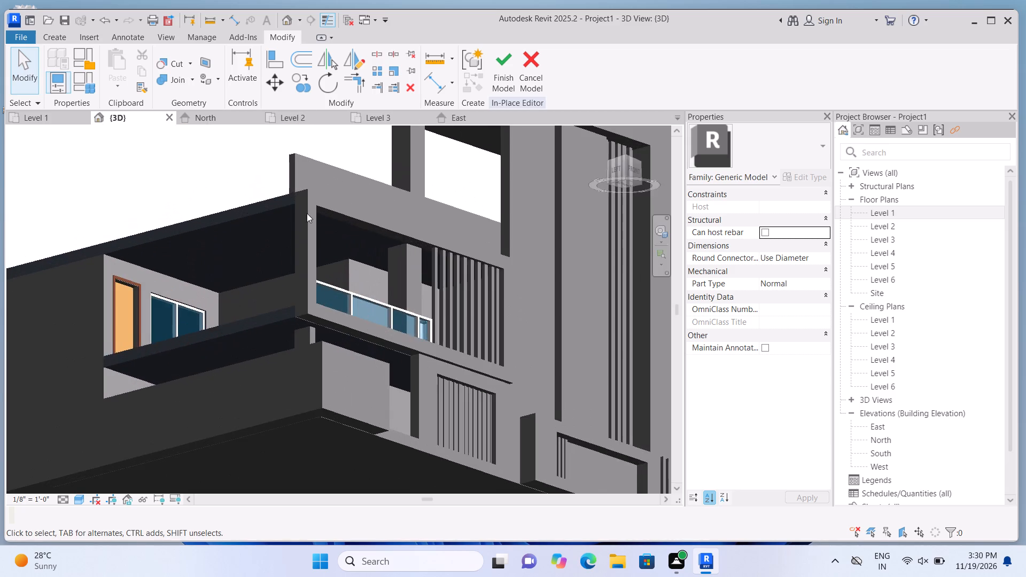
pyautogui.scroll(1, 304, 251)
pyautogui.scroll(-3, 312, 228)
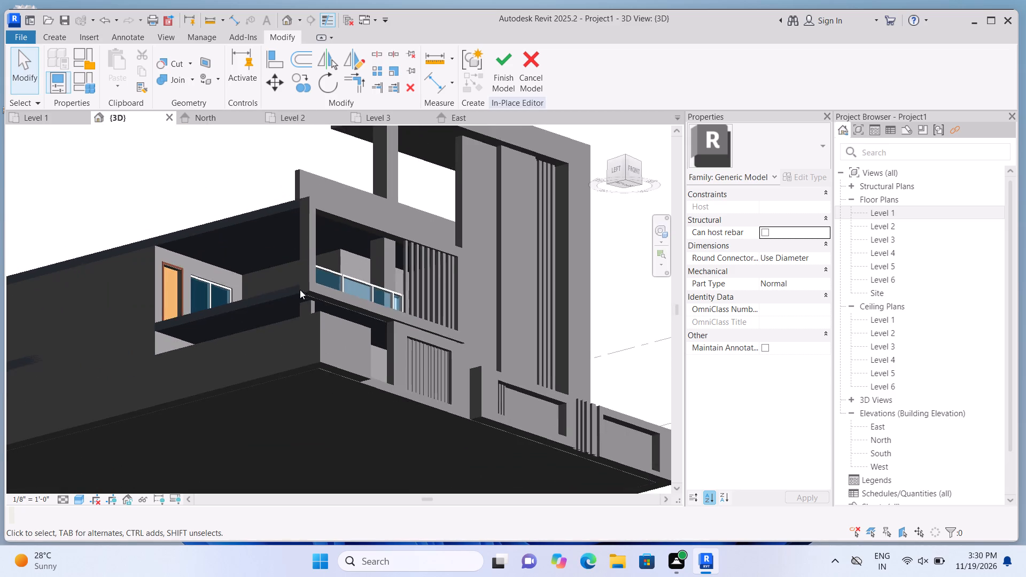
pyautogui.scroll(6, 298, 322)
pyautogui.scroll(-6, 301, 324)
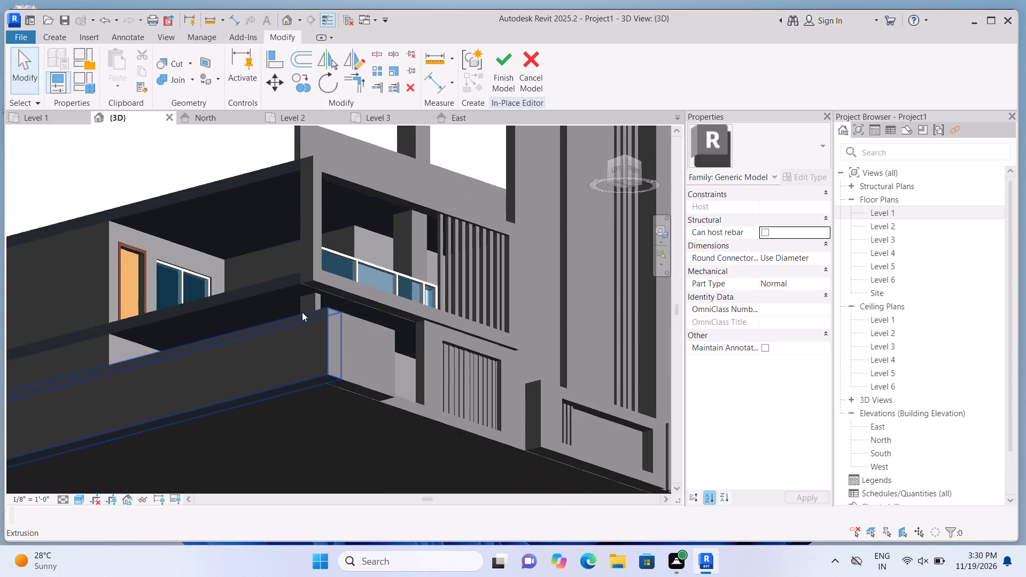
pyautogui.scroll(-5, 302, 312)
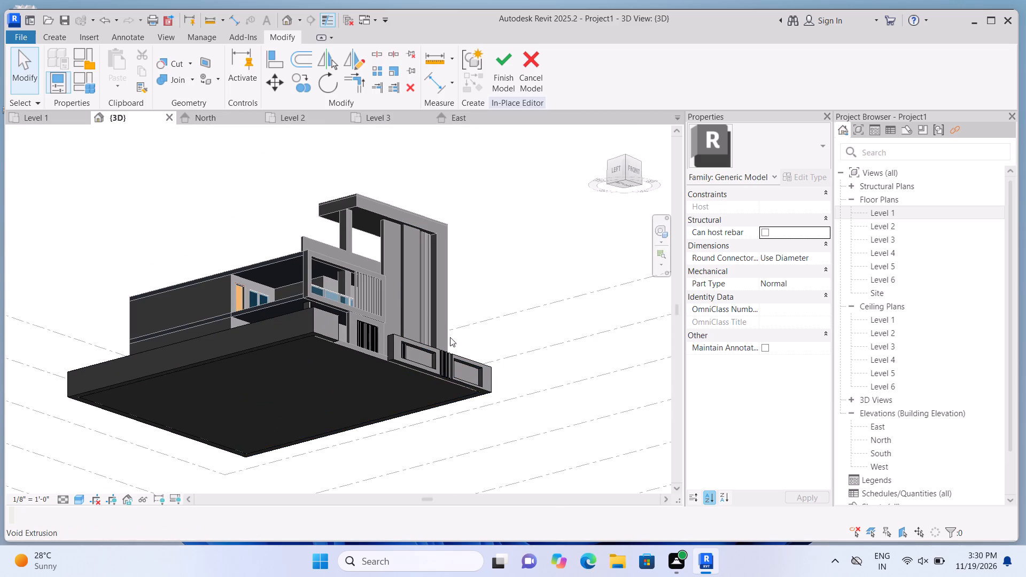
pyautogui.keyDown('shift'); pyautogui.middleClick(484, 308); pyautogui.keyUp('shift')
pyautogui.keyDown('shift'); pyautogui.moveTo(481, 329); pyautogui.dragTo(452, 441, button='middle'); pyautogui.keyUp('shift')
pyautogui.keyDown('shift'); pyautogui.moveTo(474, 348); pyautogui.dragTo(452, 441); pyautogui.keyUp('shift')
pyautogui.keyDown('shift'); pyautogui.moveTo(475, 357); pyautogui.dragTo(460, 412, button='right'); pyautogui.keyUp('shift')
pyautogui.scroll(-6, 452, 441)
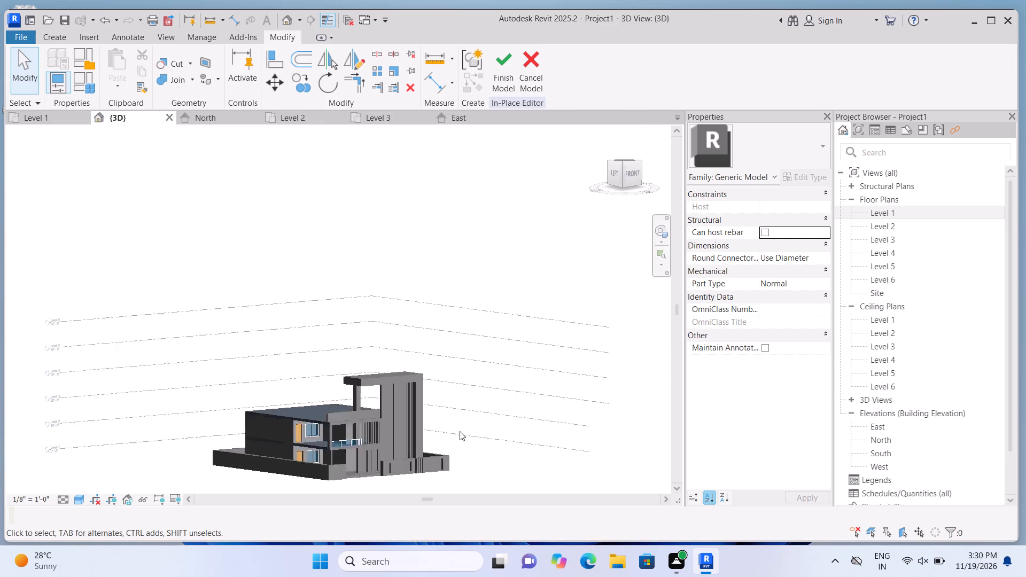
pyautogui.scroll(11, 453, 481)
pyautogui.scroll(1, 348, 477)
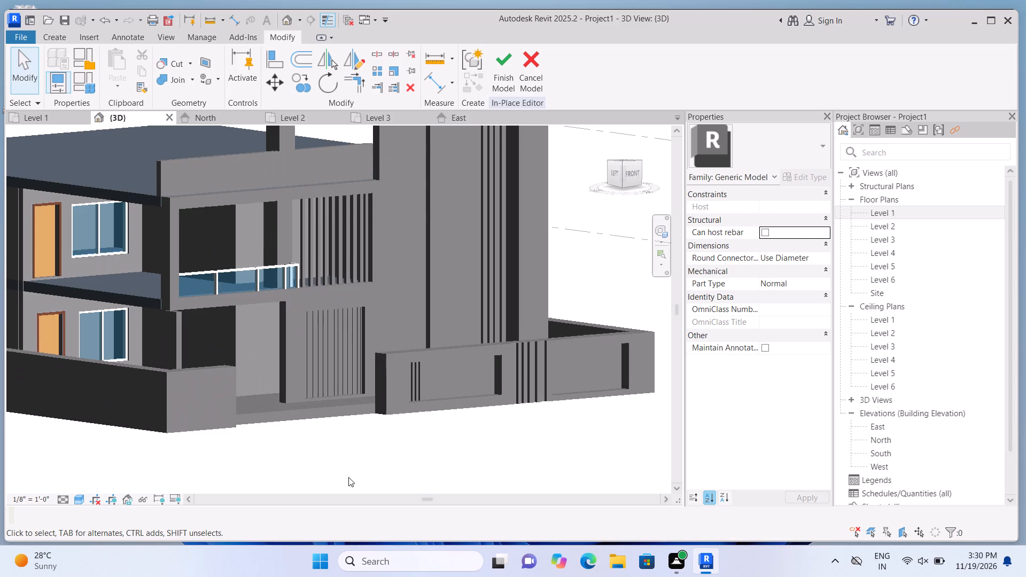
pyautogui.scroll(-3, 317, 426)
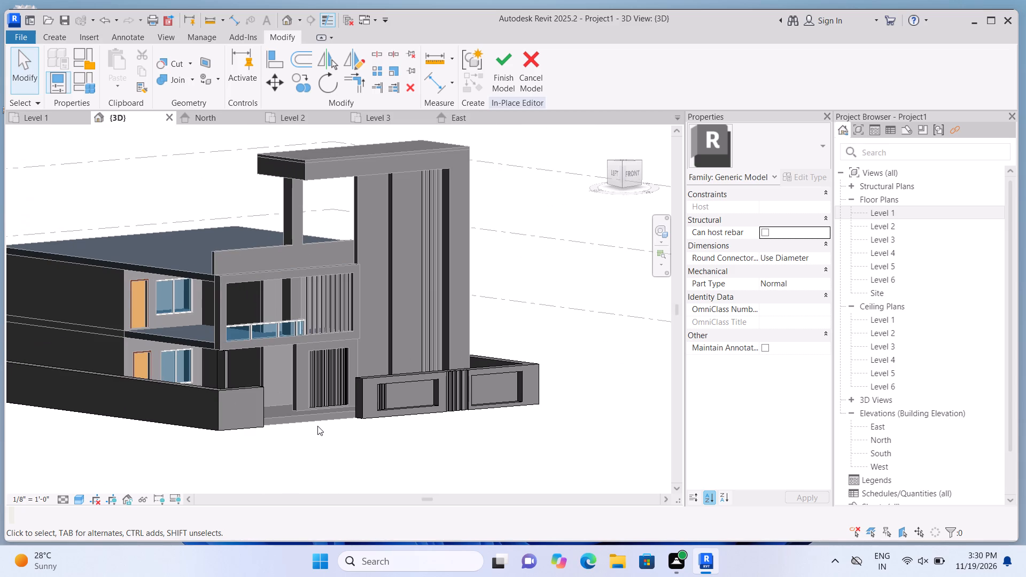
pyautogui.scroll(-2, 317, 426)
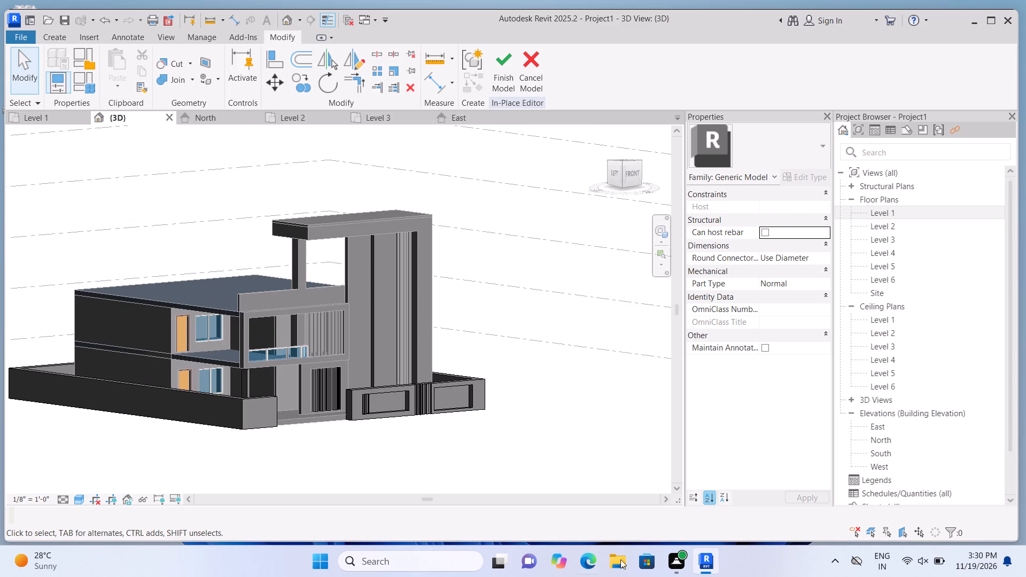
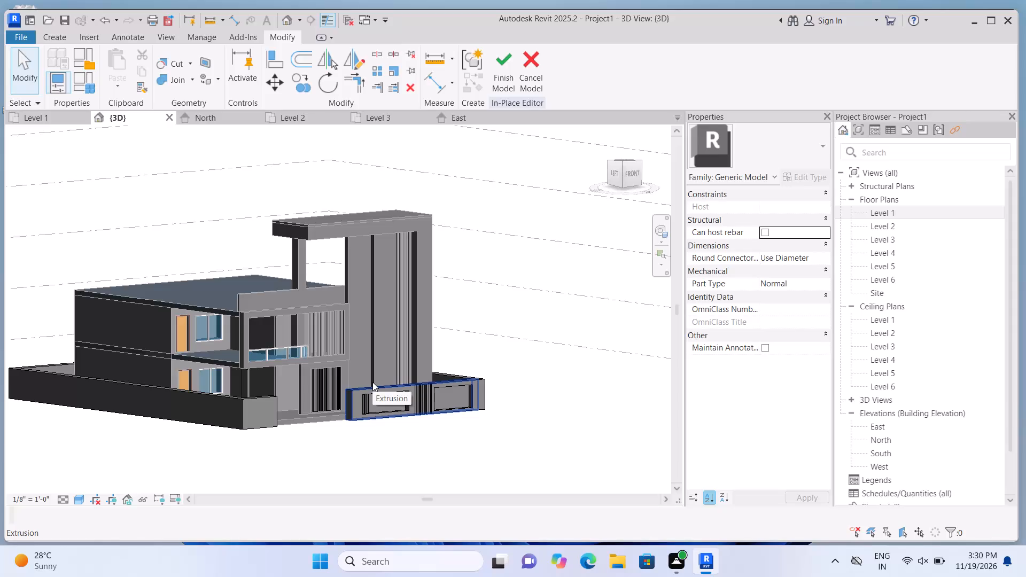
# On the roof's top face, extrude a 4" deep rectangular strip about 10'-7" long and 9" wide along the left edge from the front parapet.
pyautogui.scroll(2, 258, 450)
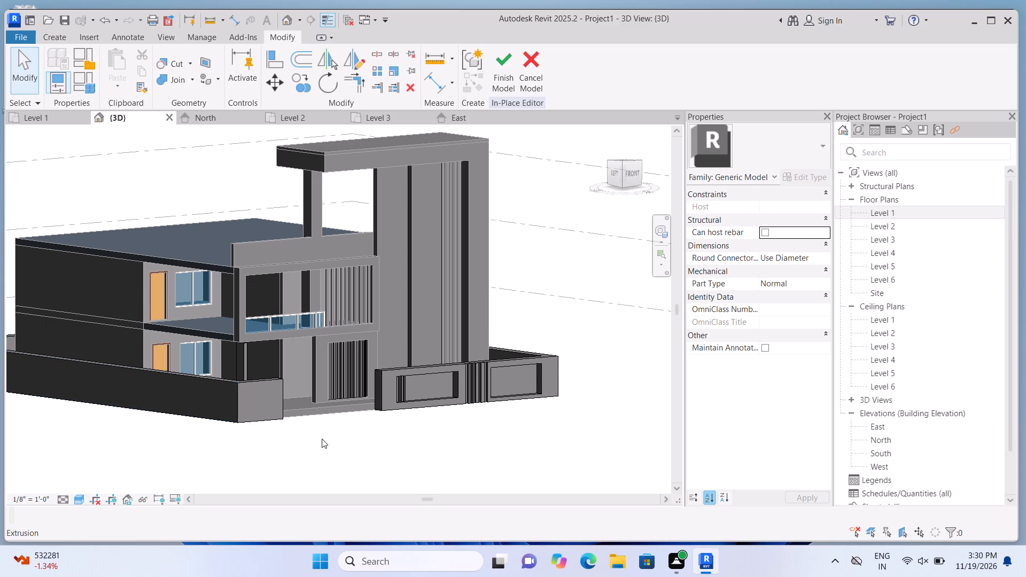
pyautogui.scroll(-2, 338, 422)
pyautogui.keyDown('shift'); pyautogui.moveTo(159, 449); pyautogui.dragTo(240, 475, button='middle'); pyautogui.keyUp('shift')
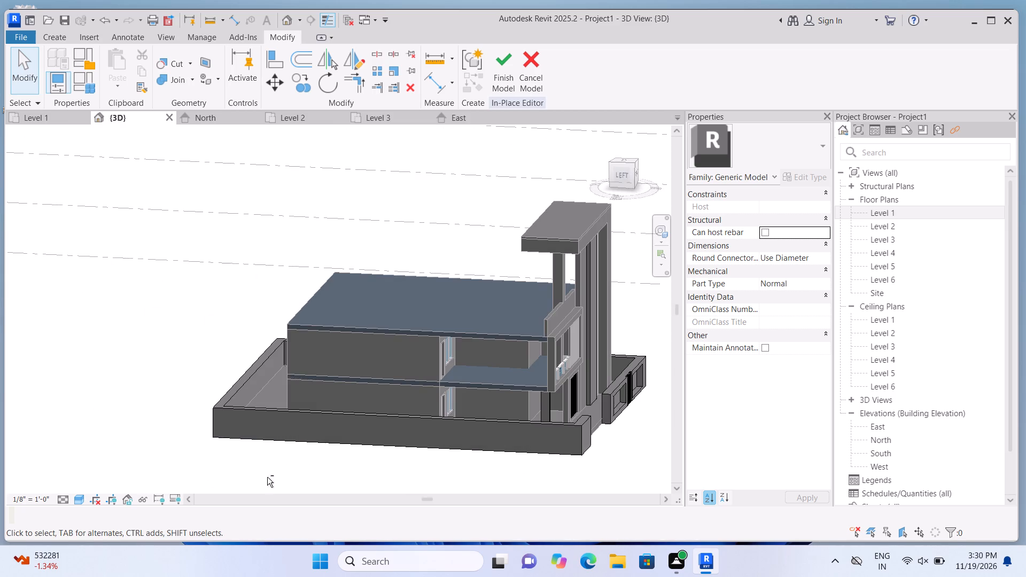
pyautogui.keyDown('shift'); pyautogui.middleClick(214, 464); pyautogui.keyUp('shift')
pyautogui.keyDown('shift'); pyautogui.middleClick(295, 480); pyautogui.keyUp('shift')
pyautogui.scroll(-2, 290, 463)
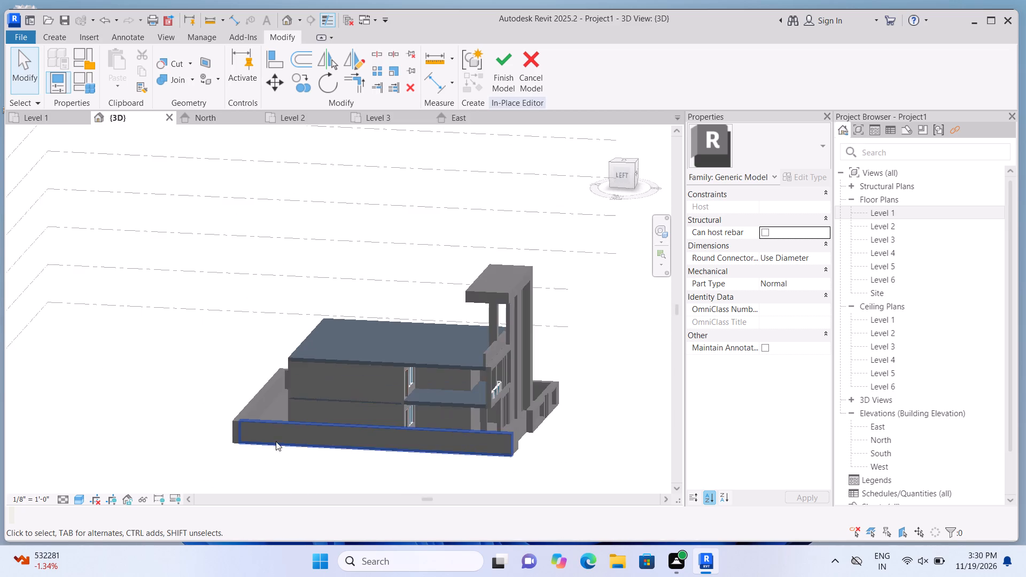
pyautogui.scroll(-3, 271, 439)
pyautogui.keyDown('shift'); pyautogui.moveTo(256, 467); pyautogui.dragTo(369, 482, button='middle'); pyautogui.keyUp('shift')
pyautogui.keyDown('shift'); pyautogui.scroll(1, 370, 482); pyautogui.keyUp('shift')
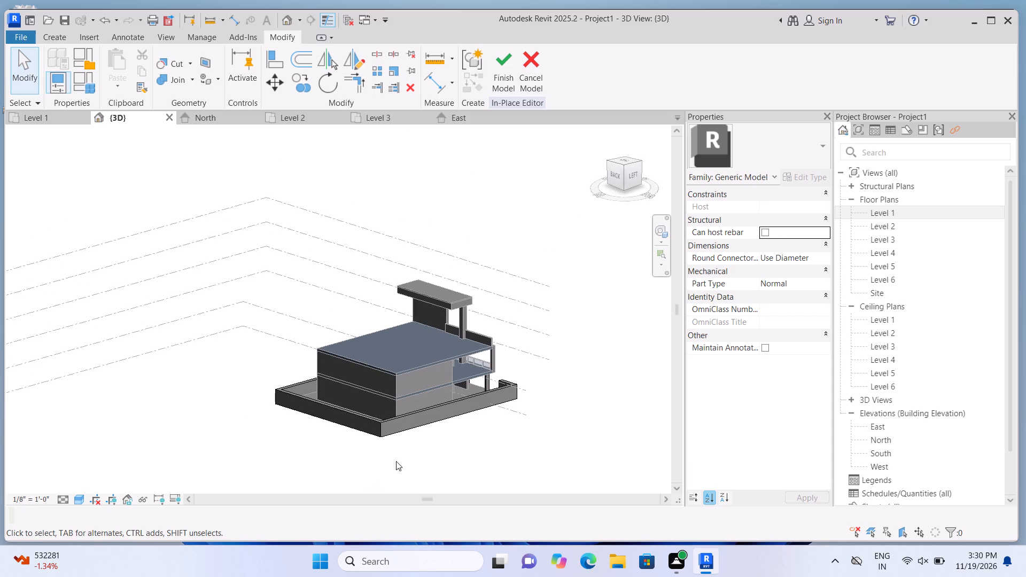
pyautogui.scroll(9, 510, 343)
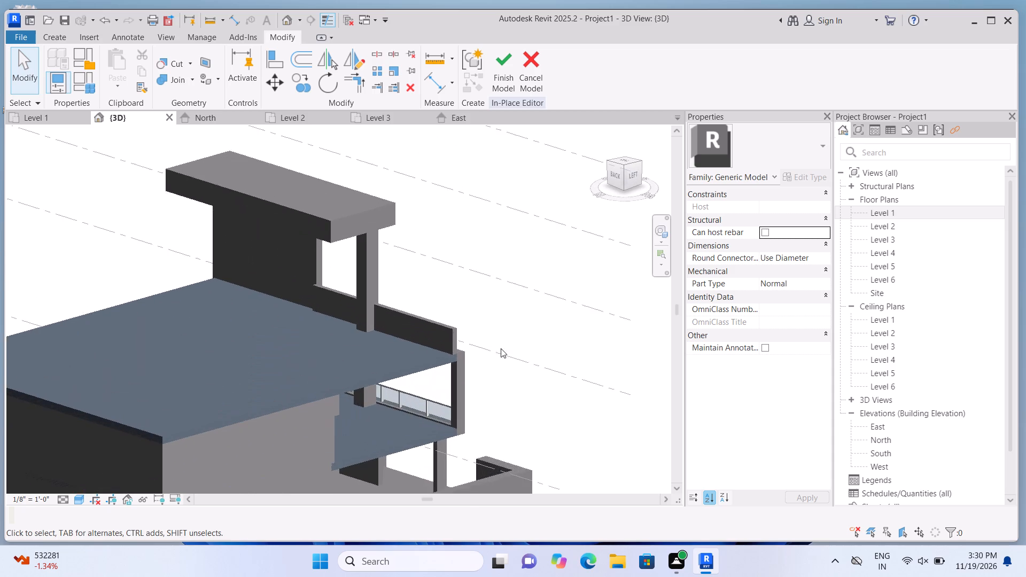
pyautogui.scroll(4, 501, 348)
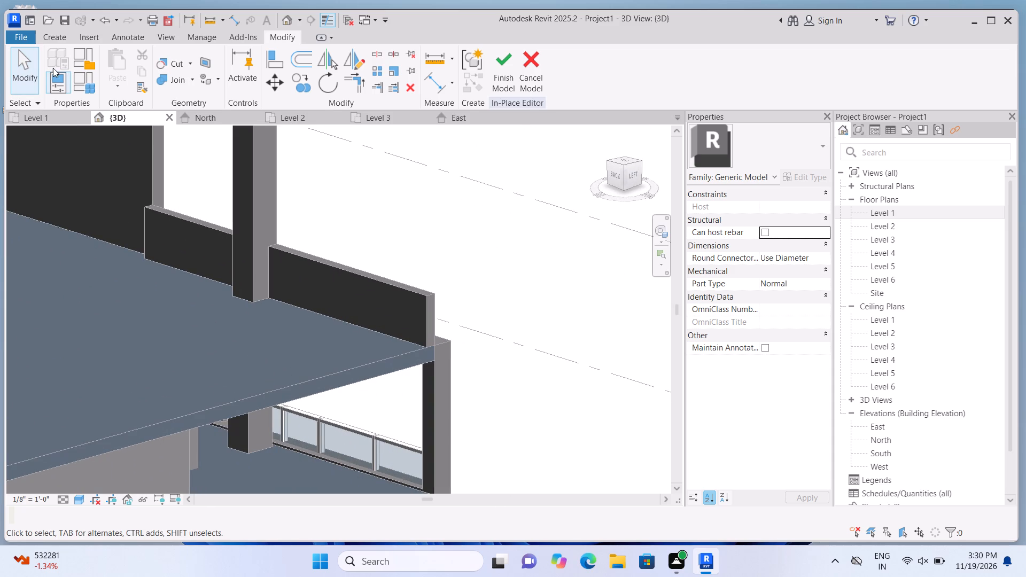
pyautogui.click(58, 34)
pyautogui.click(115, 64)
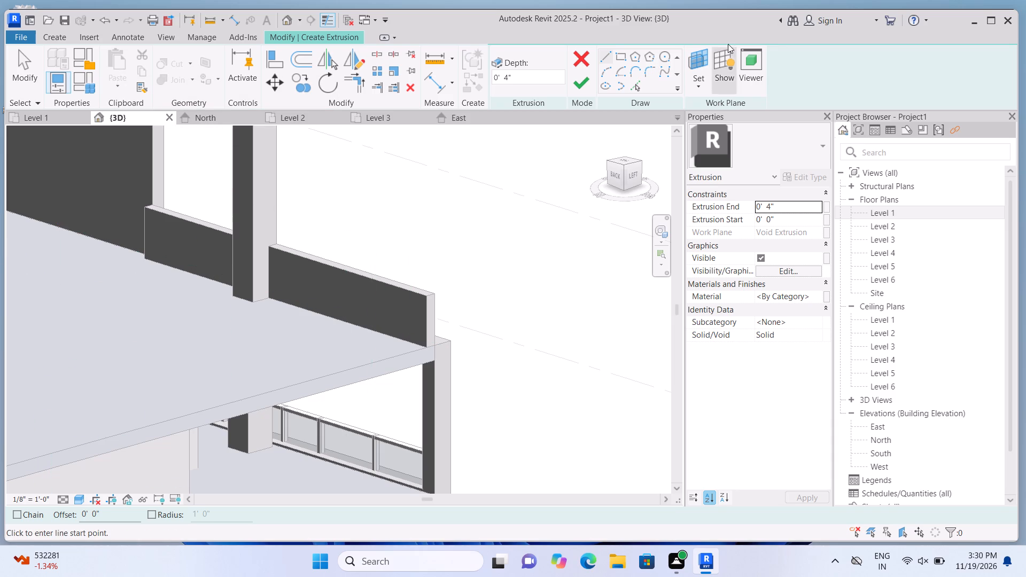
pyautogui.click(695, 88)
pyautogui.click(713, 134)
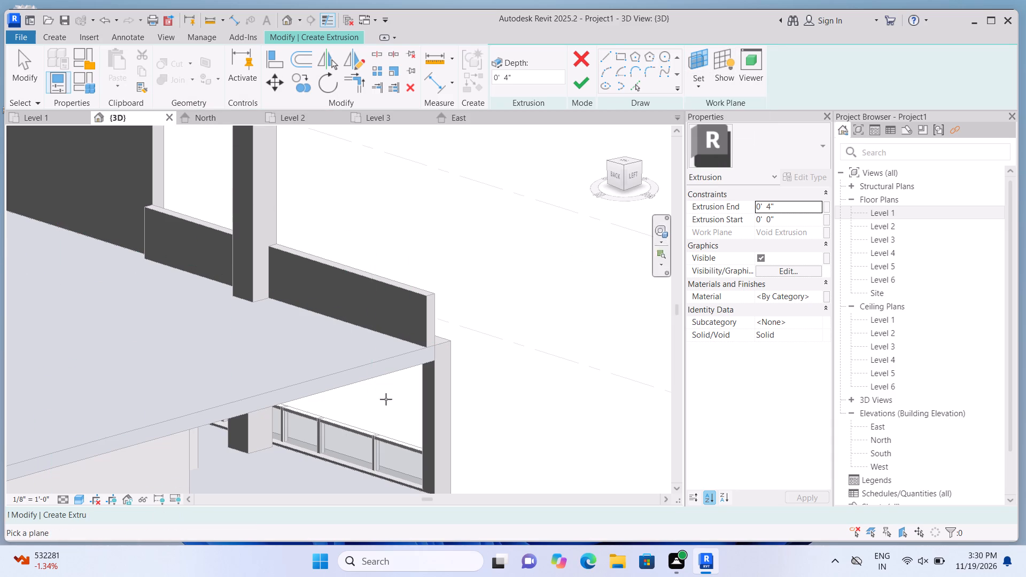
pyautogui.click(263, 384)
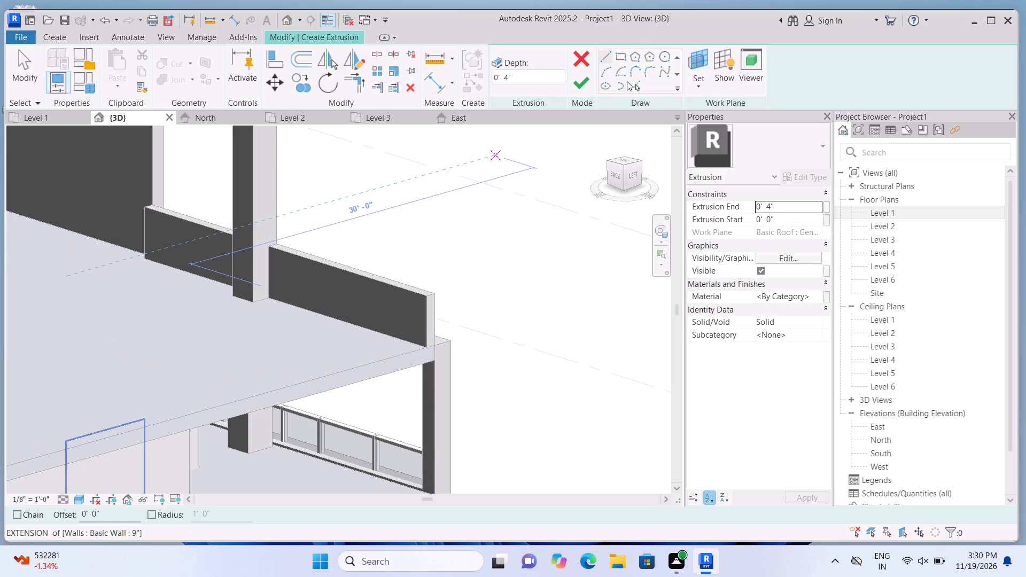
pyautogui.click(626, 57)
pyautogui.scroll(3, 476, 332)
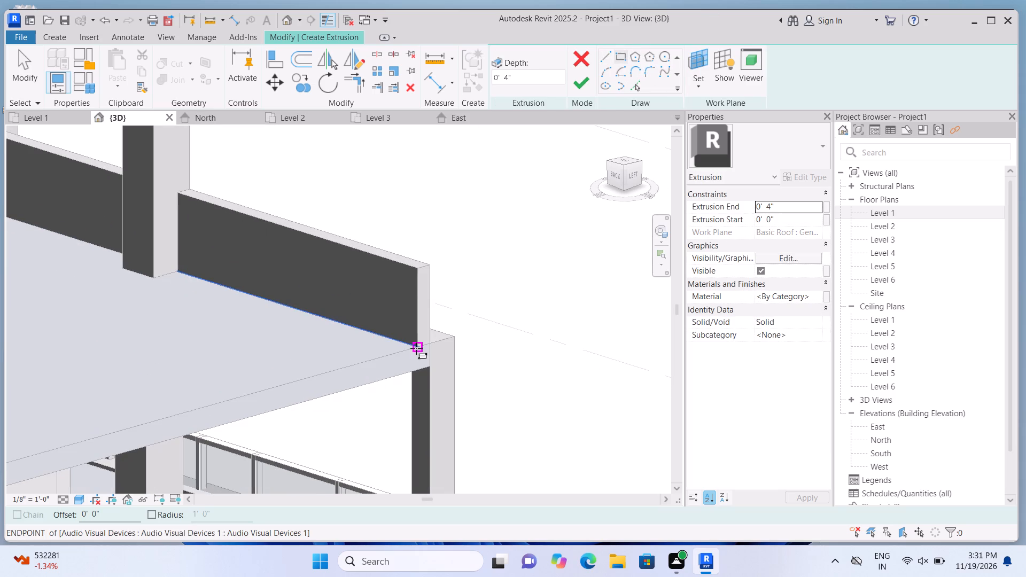
pyautogui.click(415, 347)
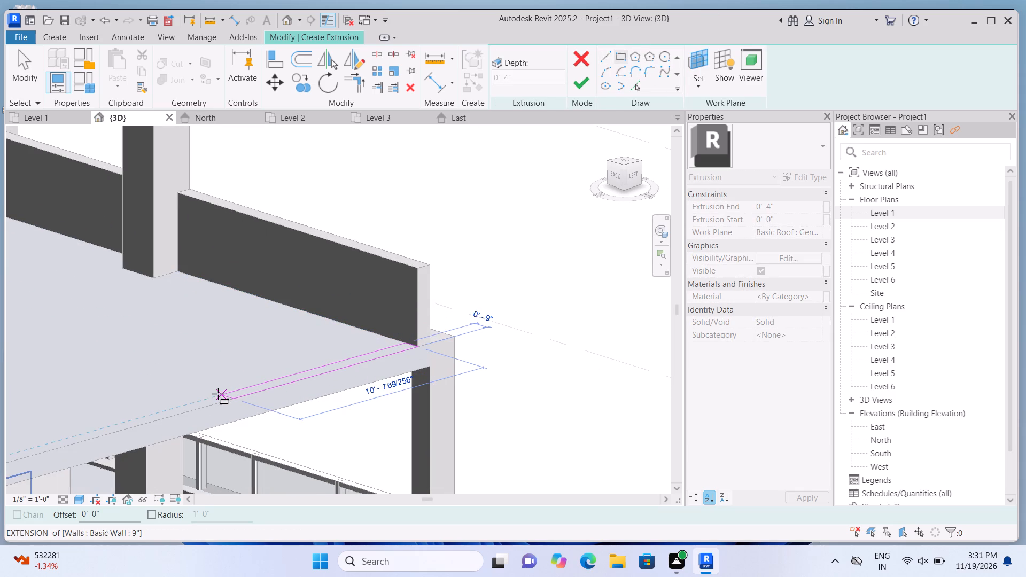
pyautogui.click(215, 393)
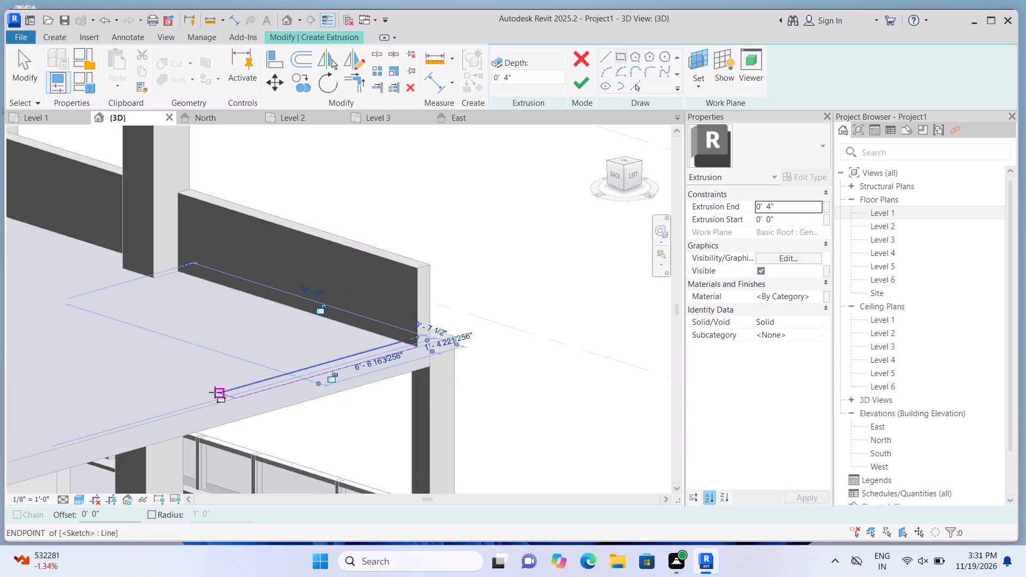
pyautogui.click(585, 85)
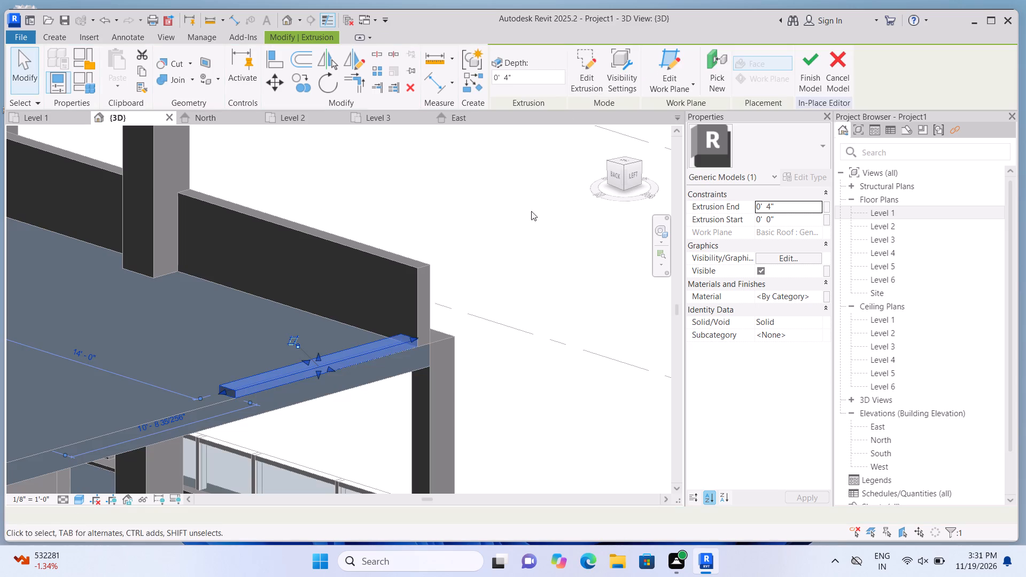
# Stretch the top of the new left-edge roof strip up to about 3'-5 3/8", level with the front parapet.
pyautogui.moveTo(316, 353); pyautogui.dragTo(320, 308)
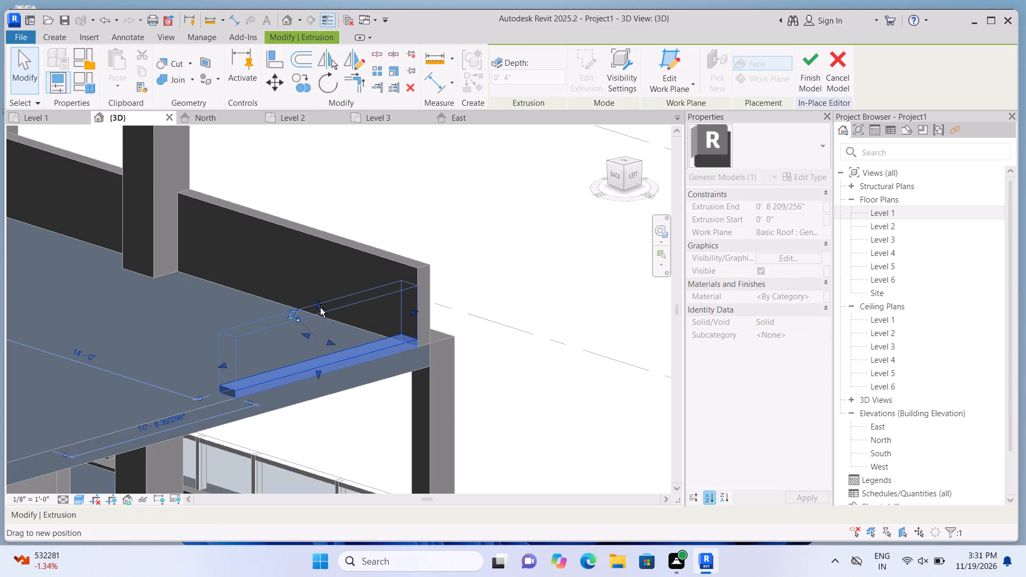
pyautogui.moveTo(320, 308); pyautogui.dragTo(323, 294)
pyautogui.click(492, 284)
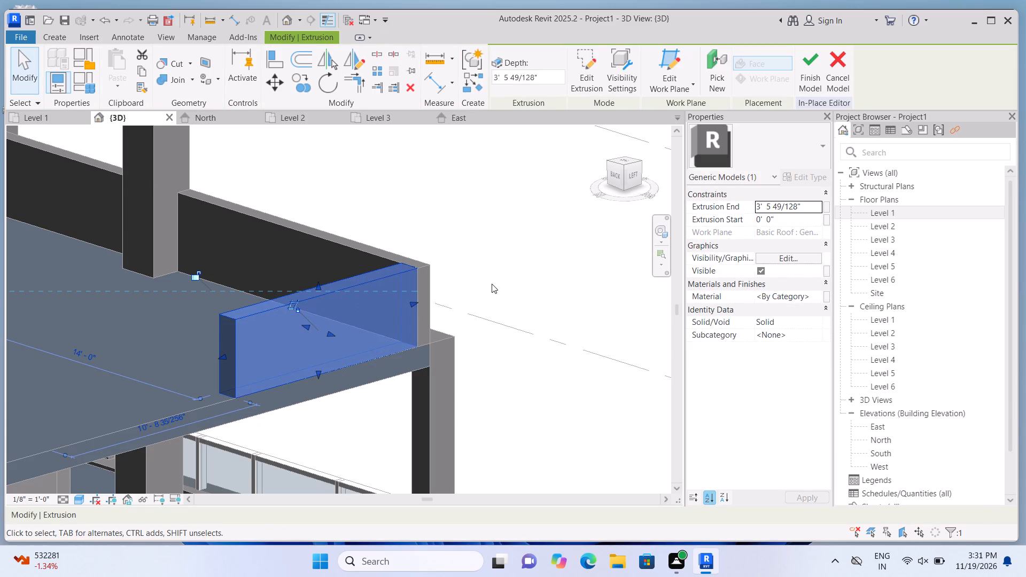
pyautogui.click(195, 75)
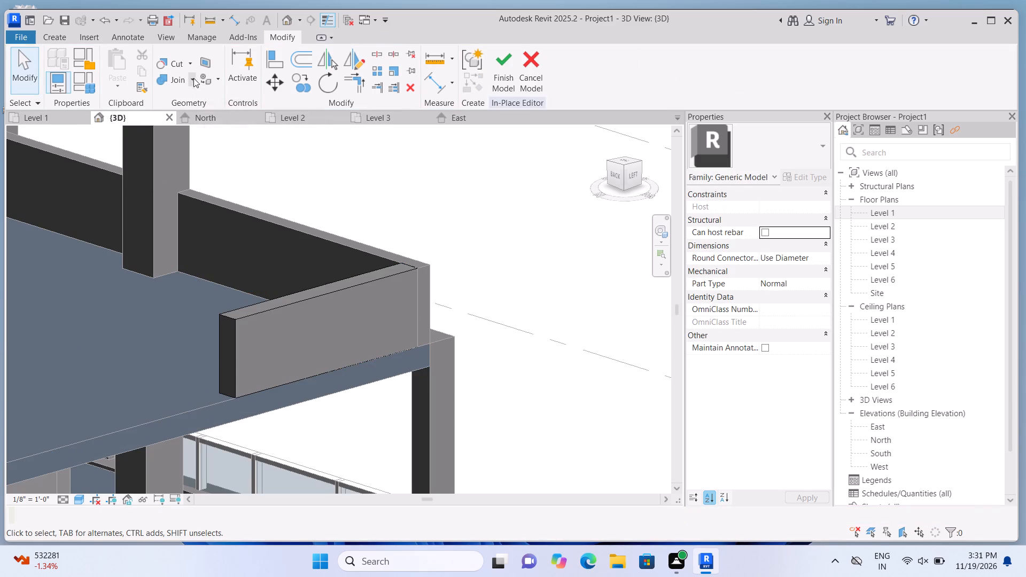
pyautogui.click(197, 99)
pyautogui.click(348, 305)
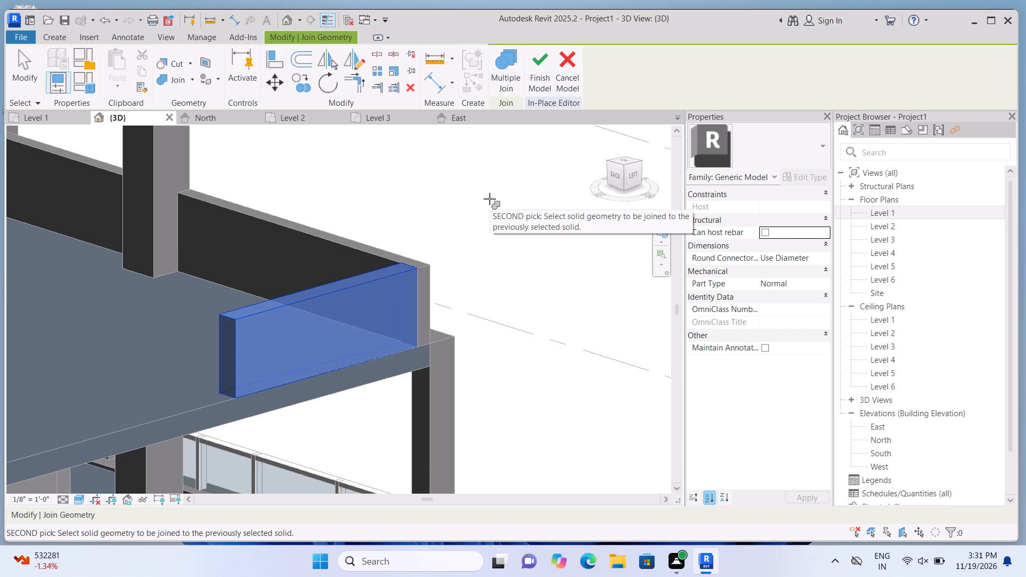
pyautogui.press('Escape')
# Stretch the free end of the left roof parapet back along the roof edge to the rear corner.
pyautogui.scroll(-10, 489, 207)
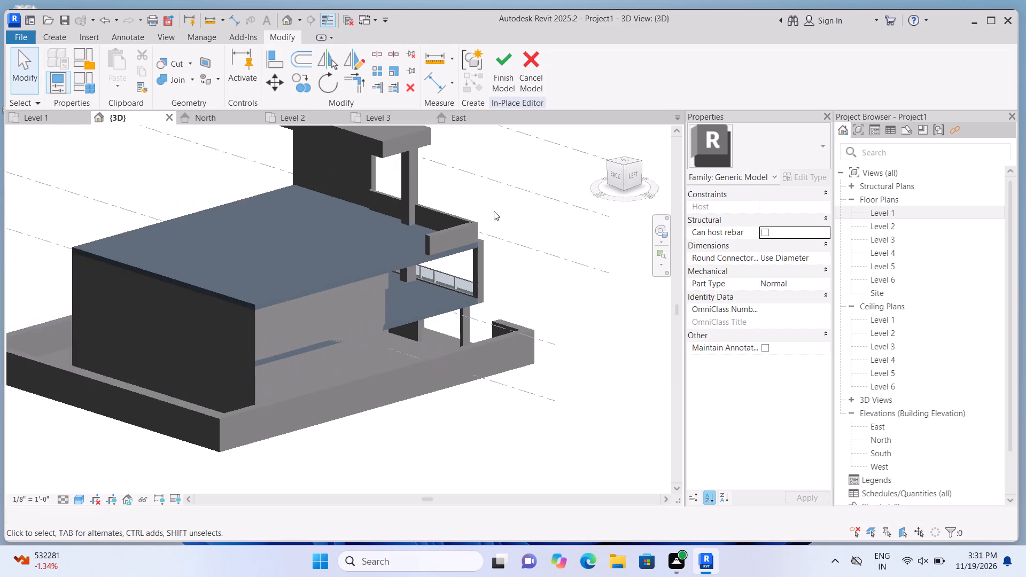
pyautogui.scroll(2, 444, 236)
pyautogui.click(442, 236)
pyautogui.scroll(2, 423, 254)
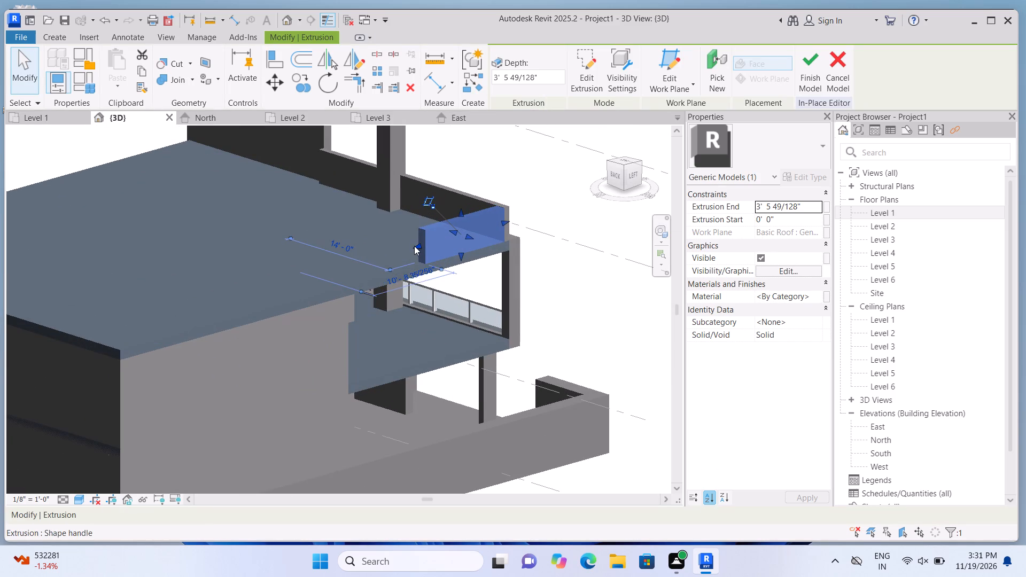
pyautogui.moveTo(414, 246); pyautogui.dragTo(130, 342)
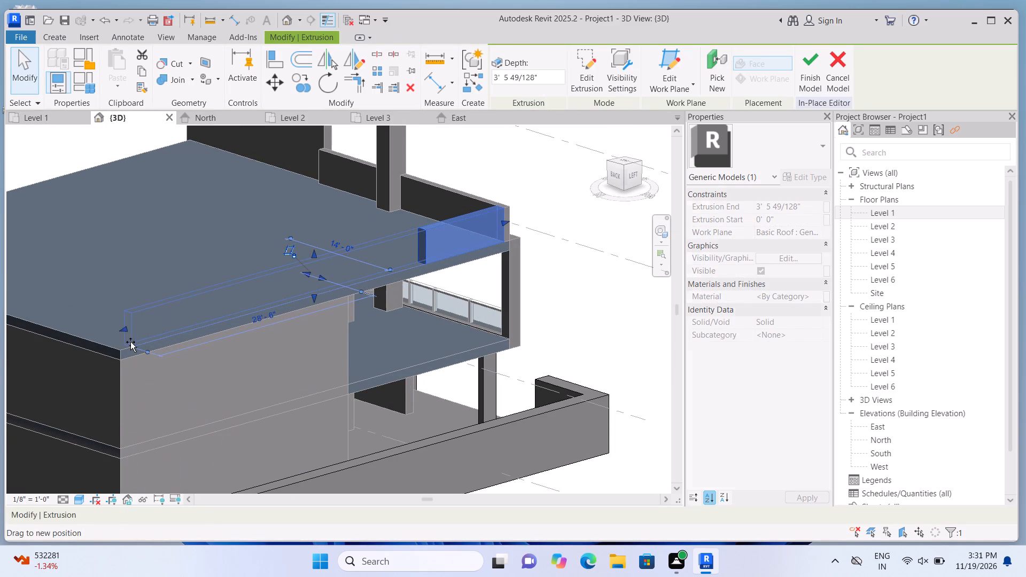
pyautogui.moveTo(130, 342); pyautogui.dragTo(127, 343)
pyautogui.scroll(-2, 132, 341)
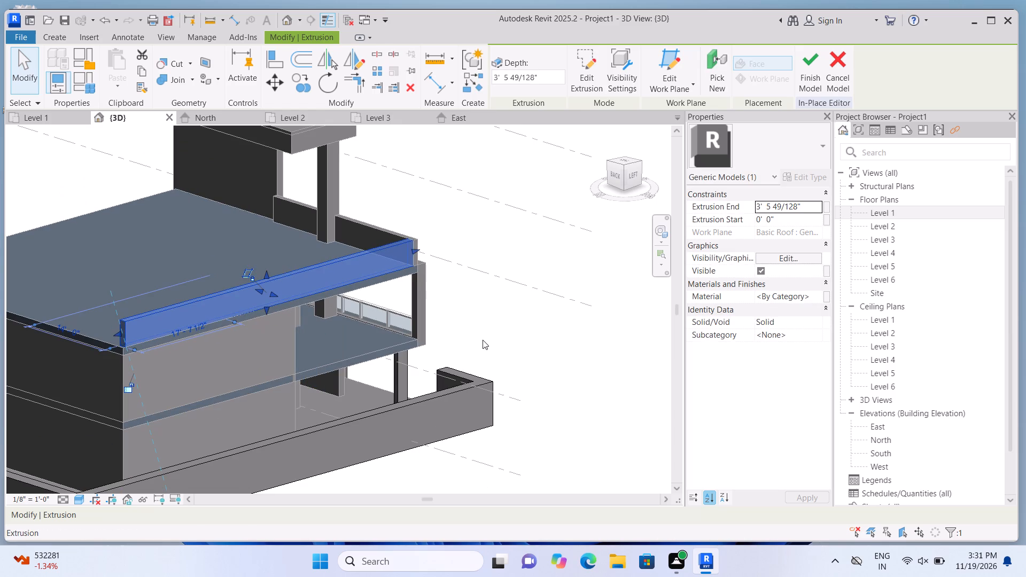
pyautogui.click(483, 340)
# Examine the roof from behind and check how the left parapet ends at the rear corner.
pyautogui.scroll(-3, 486, 338)
pyautogui.scroll(-2, 352, 389)
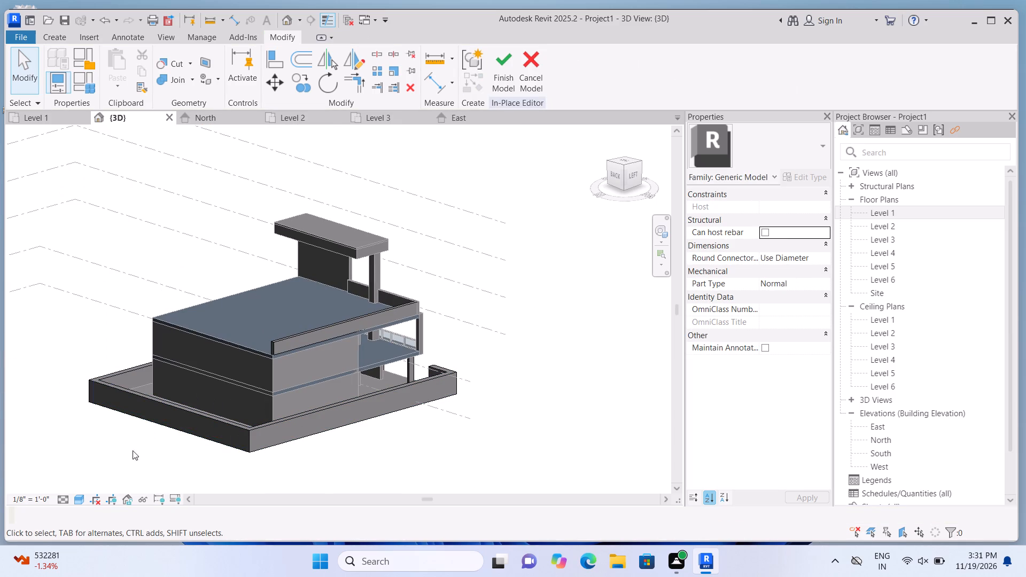
pyautogui.keyDown('shift'); pyautogui.moveTo(165, 455); pyautogui.dragTo(189, 461); pyautogui.keyUp('shift')
pyautogui.scroll(1, 195, 461)
pyautogui.scroll(-5, 186, 442)
pyautogui.scroll(2, 181, 487)
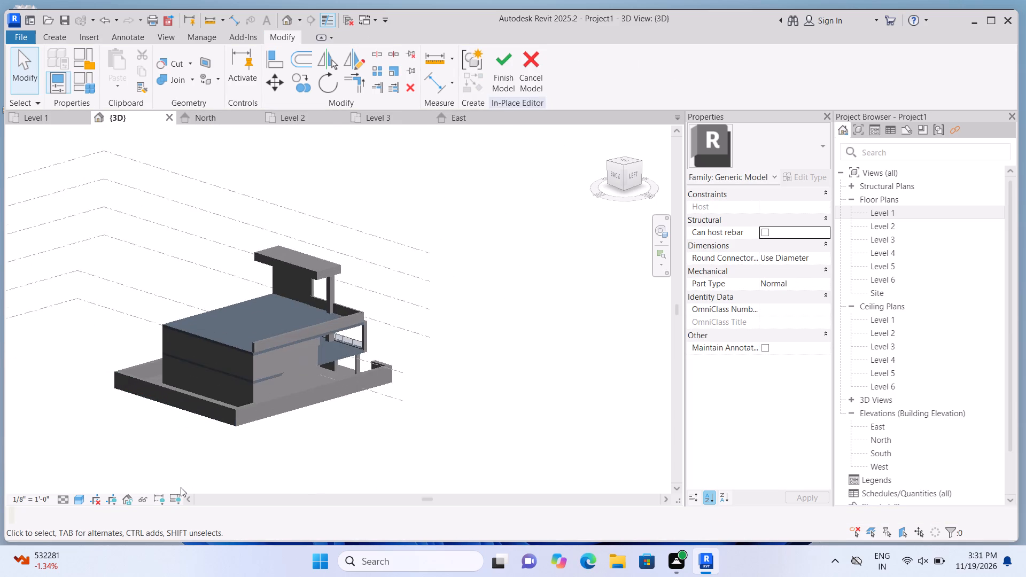
pyautogui.scroll(8, 181, 487)
pyautogui.keyDown('shift'); pyautogui.moveTo(179, 448); pyautogui.dragTo(294, 461, button='middle'); pyautogui.keyUp('shift')
pyautogui.keyDown('shift'); pyautogui.scroll(-1, 196, 454); pyautogui.keyUp('shift')
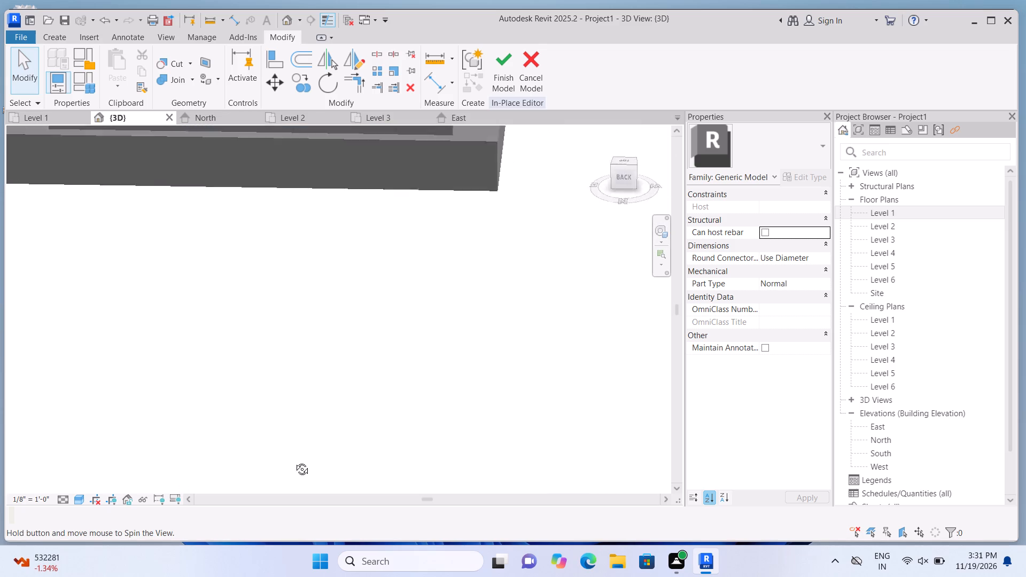
pyautogui.keyDown('shift'); pyautogui.moveTo(294, 461); pyautogui.dragTo(338, 456, button='middle'); pyautogui.keyUp('shift')
pyautogui.scroll(-9, 364, 411)
pyautogui.scroll(8, 382, 311)
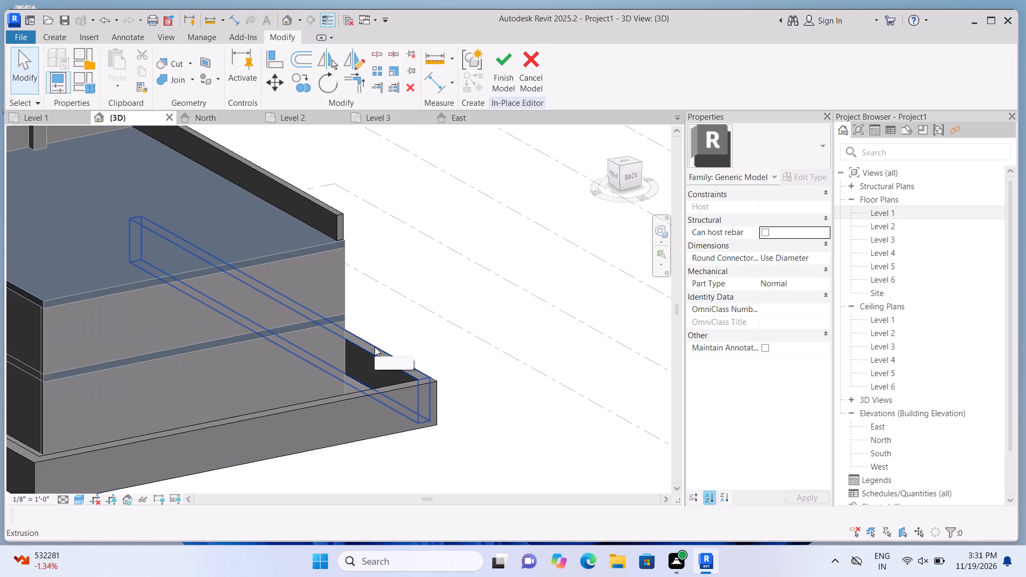
pyautogui.scroll(-2, 375, 347)
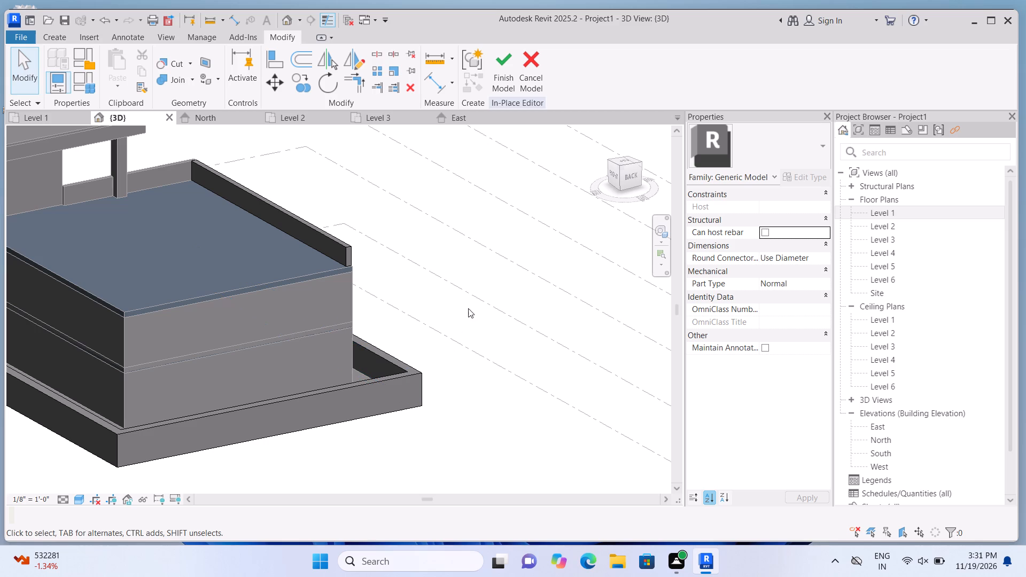
pyautogui.scroll(6, 252, 269)
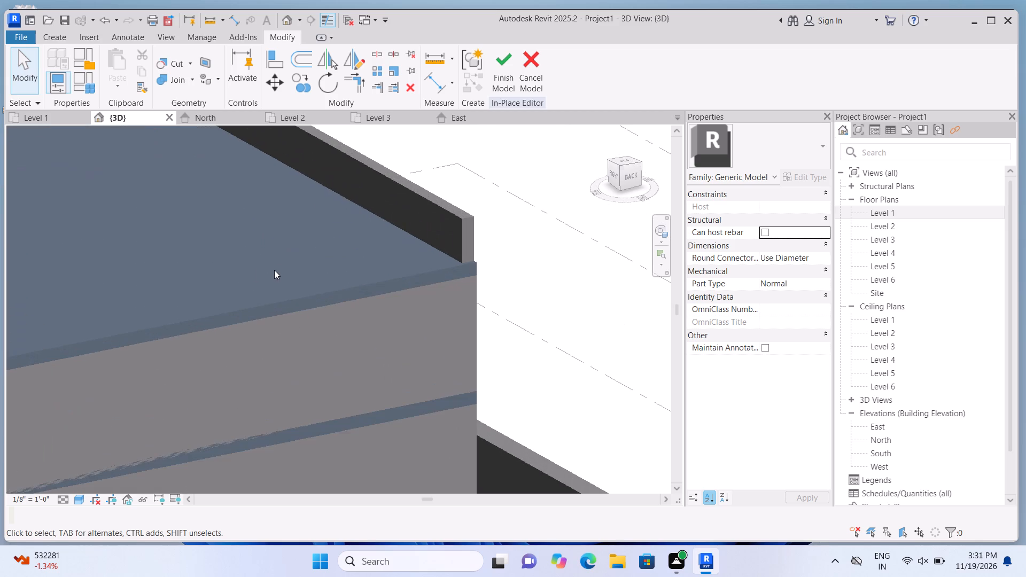
pyautogui.scroll(2, 433, 252)
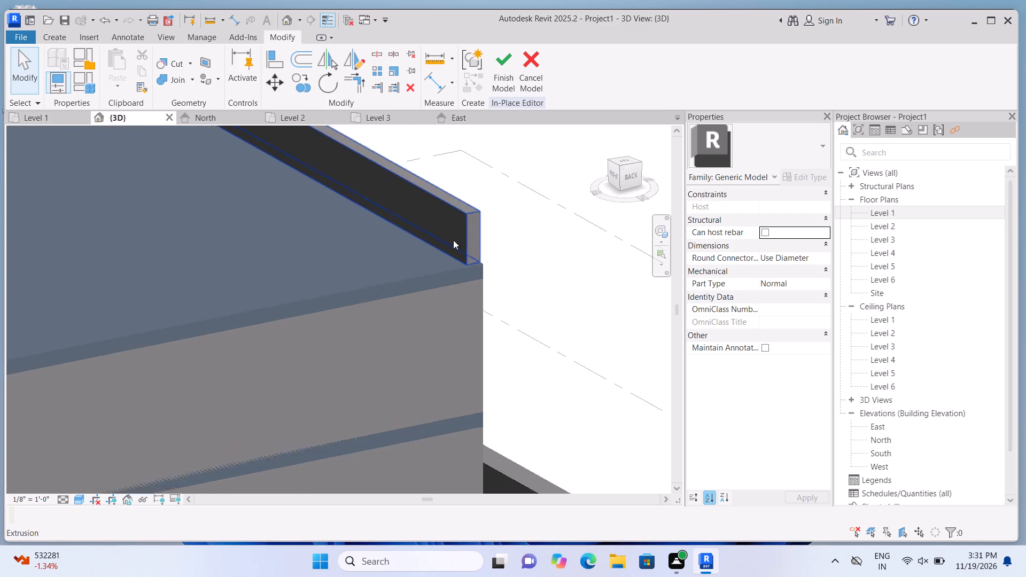
pyautogui.scroll(2, 453, 240)
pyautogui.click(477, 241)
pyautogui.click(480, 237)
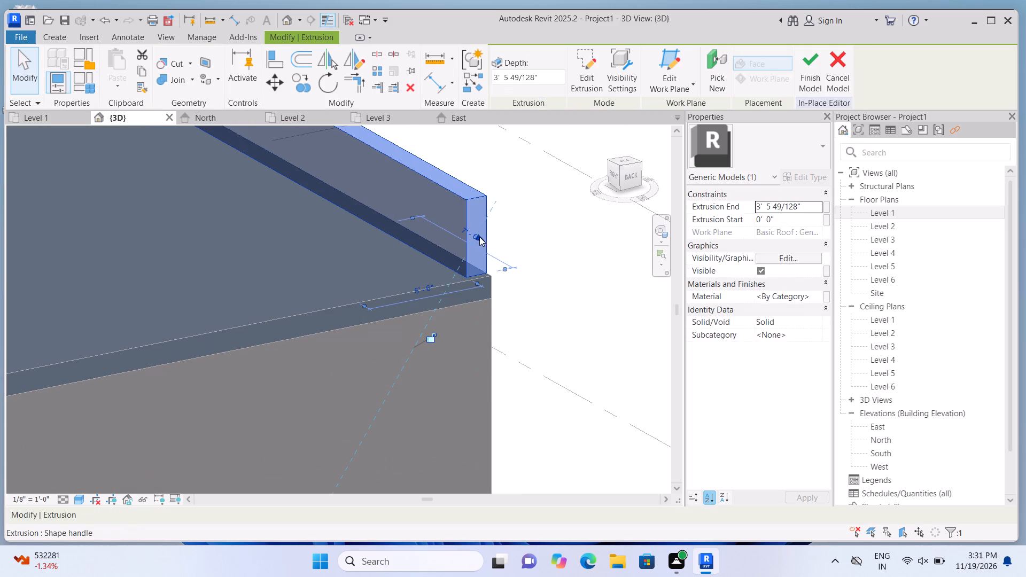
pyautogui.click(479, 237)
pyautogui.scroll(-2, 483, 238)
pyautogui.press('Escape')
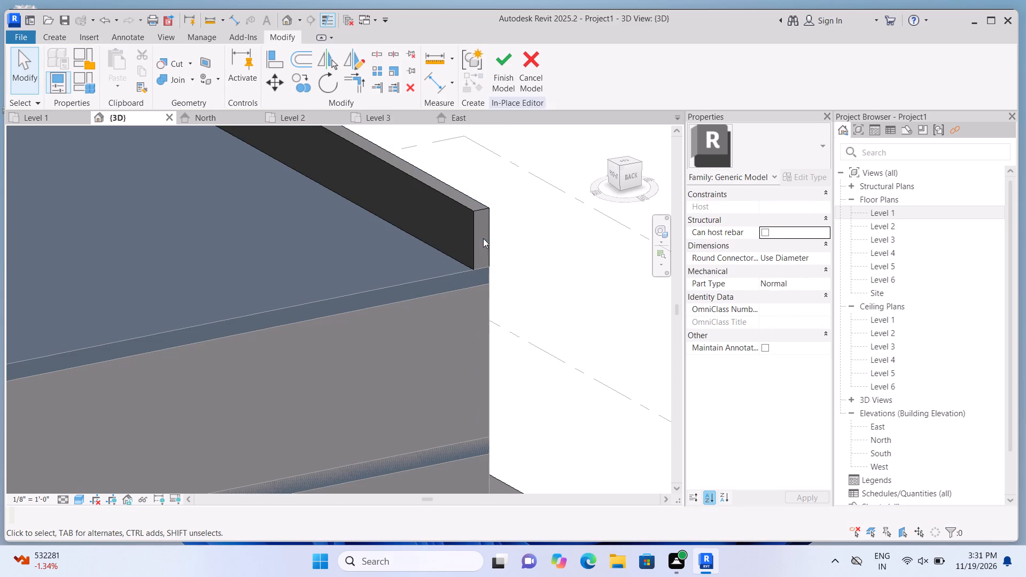
# On the roof's top face, extrude a 4" deep rectangular strip about 9'-6" long along the rear edge from the left parapet's end.
pyautogui.click(60, 38)
pyautogui.click(107, 74)
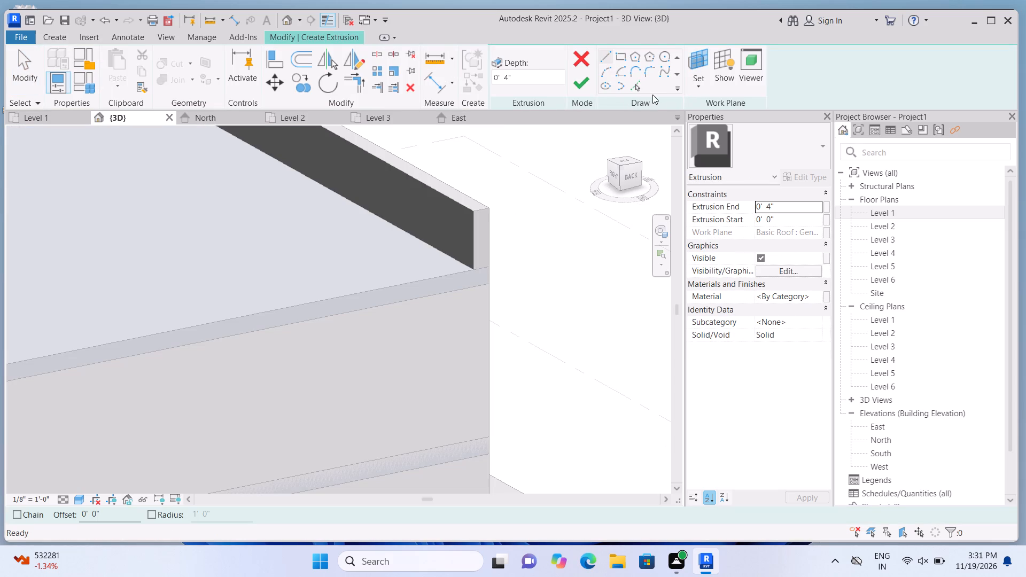
pyautogui.click(697, 86)
pyautogui.click(703, 139)
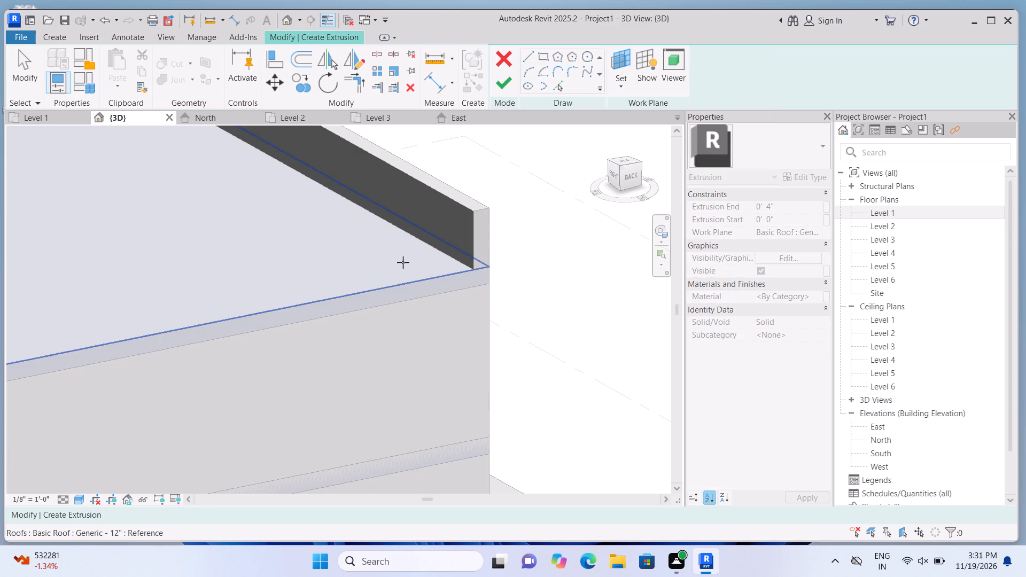
pyautogui.doubleClick(390, 272)
pyautogui.click(623, 57)
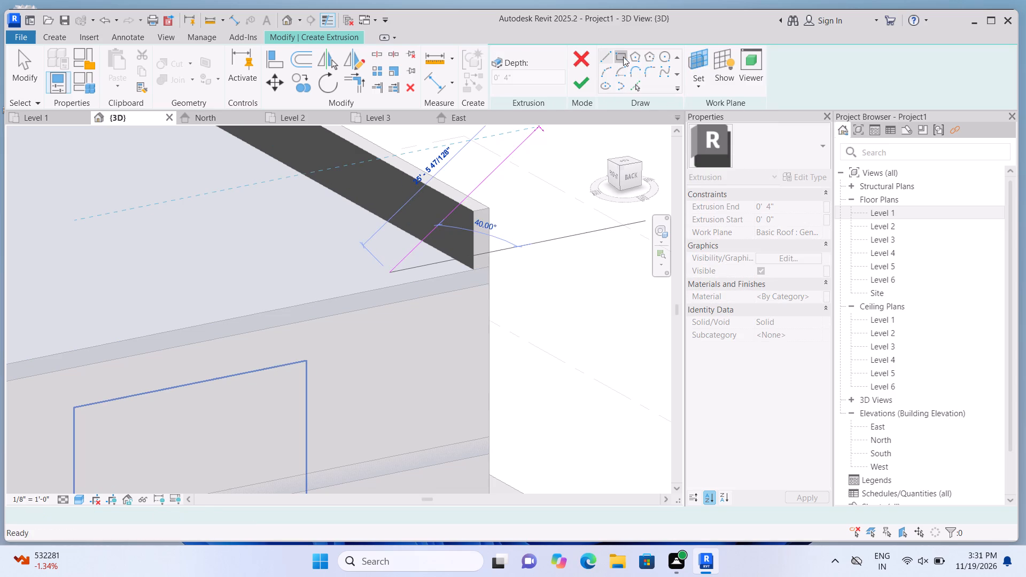
pyautogui.scroll(2, 471, 260)
pyautogui.click(477, 274)
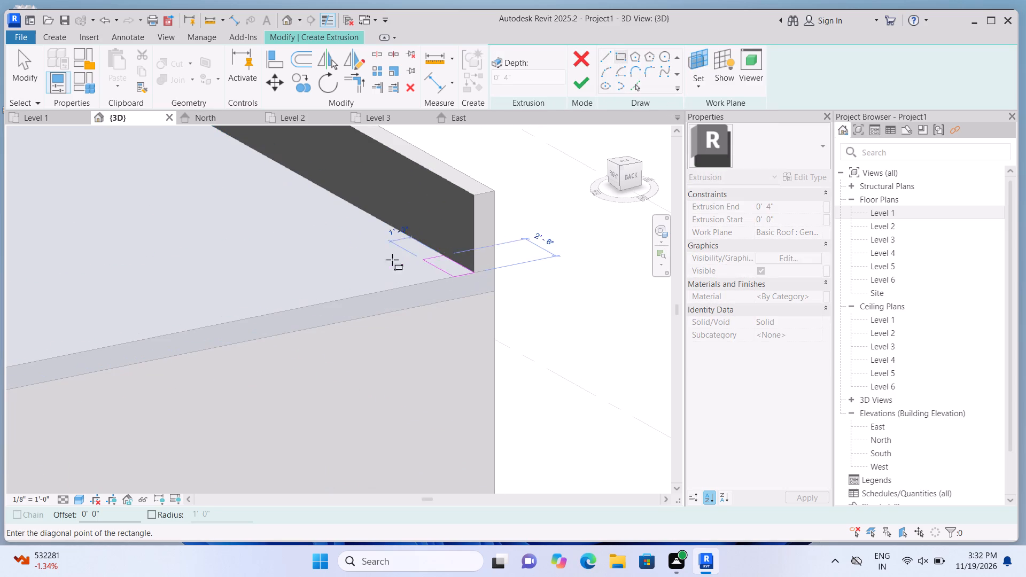
pyautogui.click(260, 302)
pyautogui.click(578, 86)
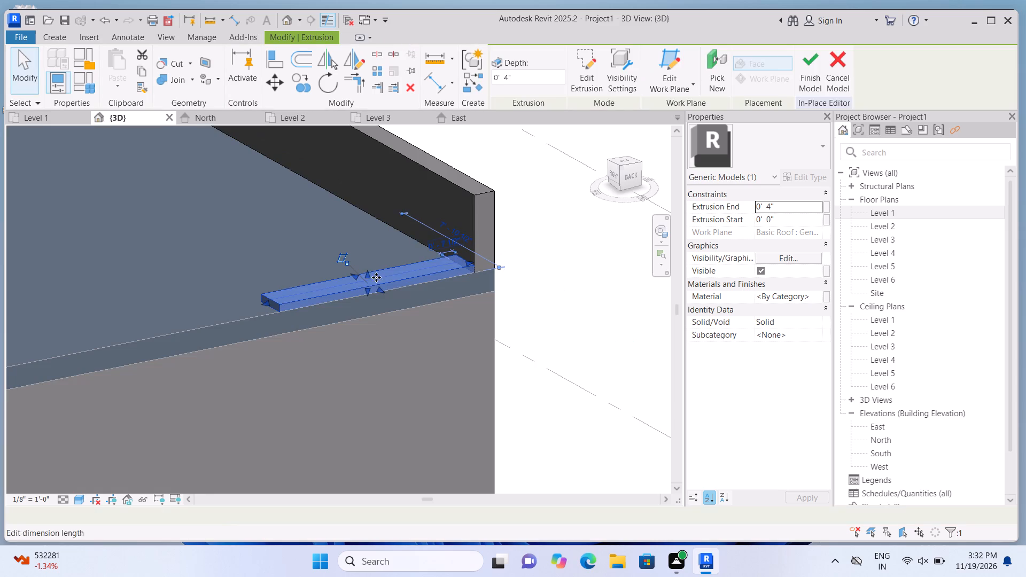
# Stretch the top of the rear-edge roof strip up to about 3'-5 3/8", level with the left parapet.
pyautogui.moveTo(367, 273); pyautogui.dragTo(377, 238)
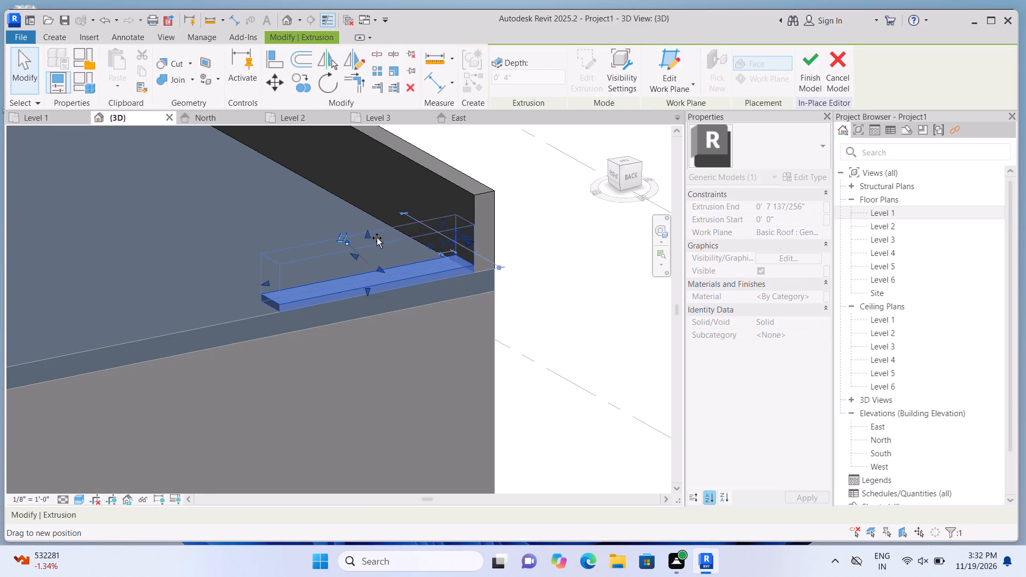
pyautogui.moveTo(377, 238); pyautogui.dragTo(385, 215)
pyautogui.doubleClick(385, 214)
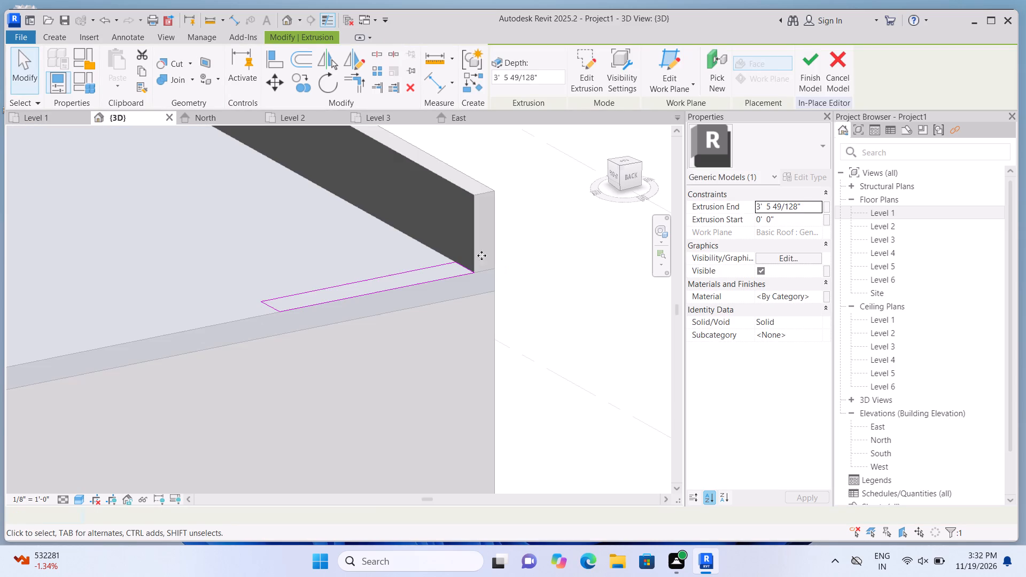
pyautogui.click(503, 87)
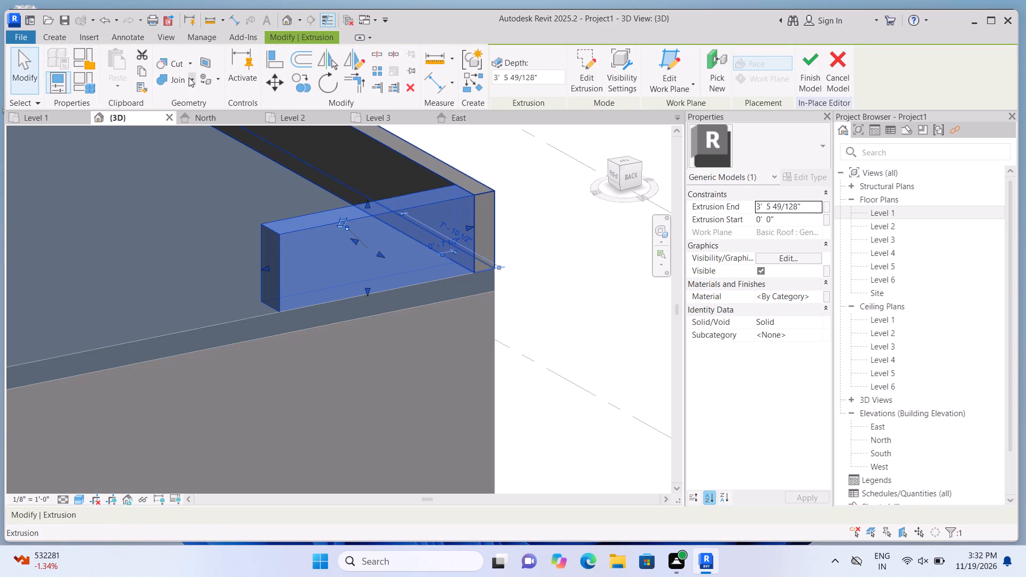
# Join the rear parapet strip's geometry with the left roof parapet at their shared corner.
pyautogui.click(186, 75)
pyautogui.click(193, 80)
pyautogui.click(199, 99)
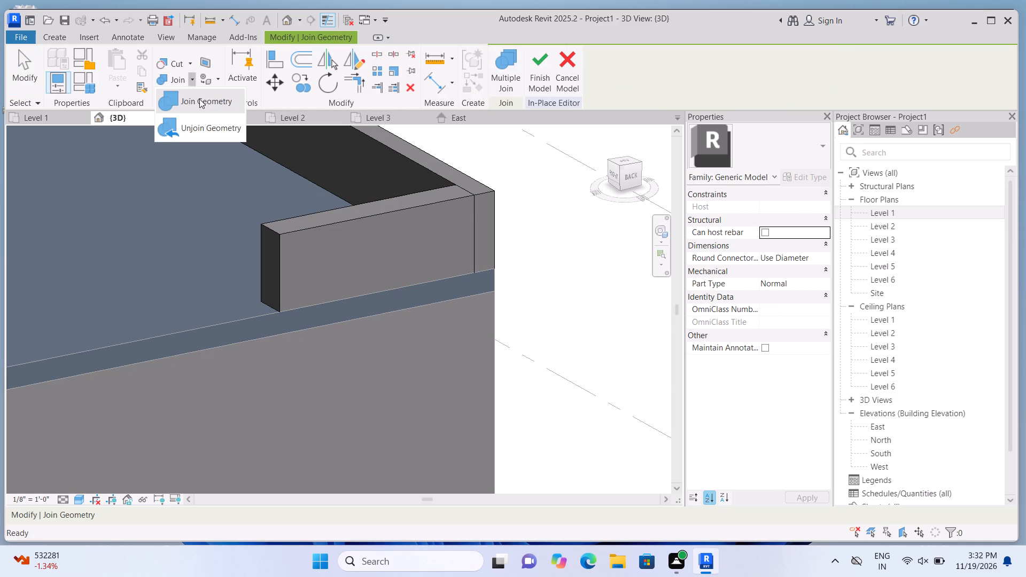
pyautogui.click(393, 215)
pyautogui.click(423, 170)
pyautogui.scroll(-10, 438, 183)
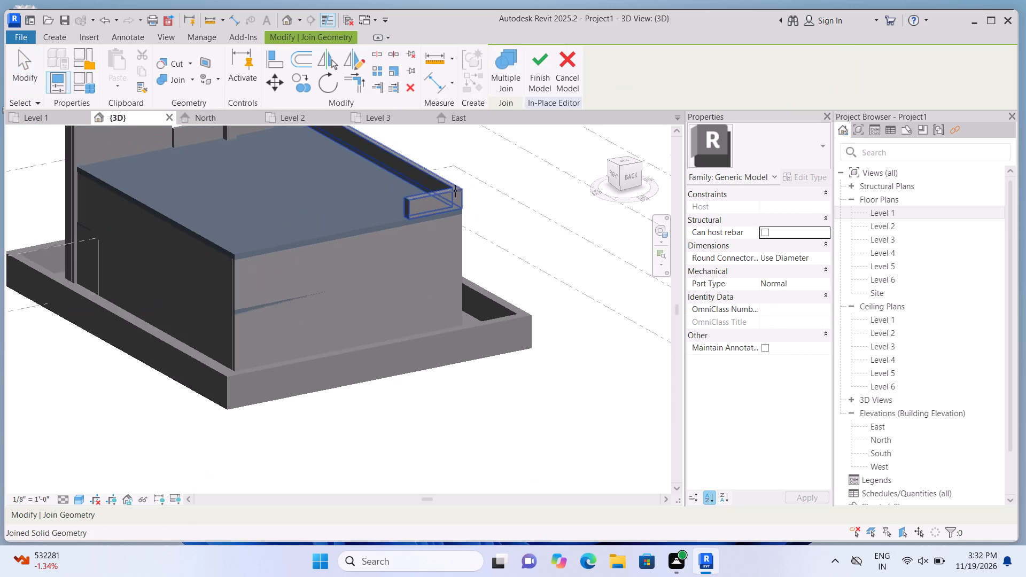
pyautogui.scroll(3, 220, 260)
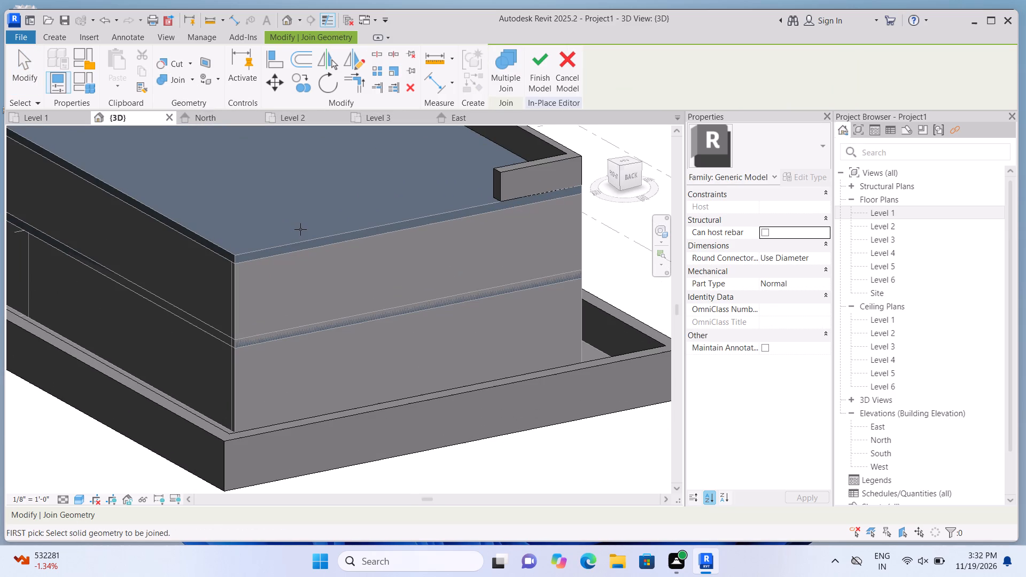
pyautogui.press('Escape')
# Stretch the free end of the rear parapet along the roof's rear edge to the rear-right corner.
pyautogui.click(542, 186)
pyautogui.scroll(2, 521, 188)
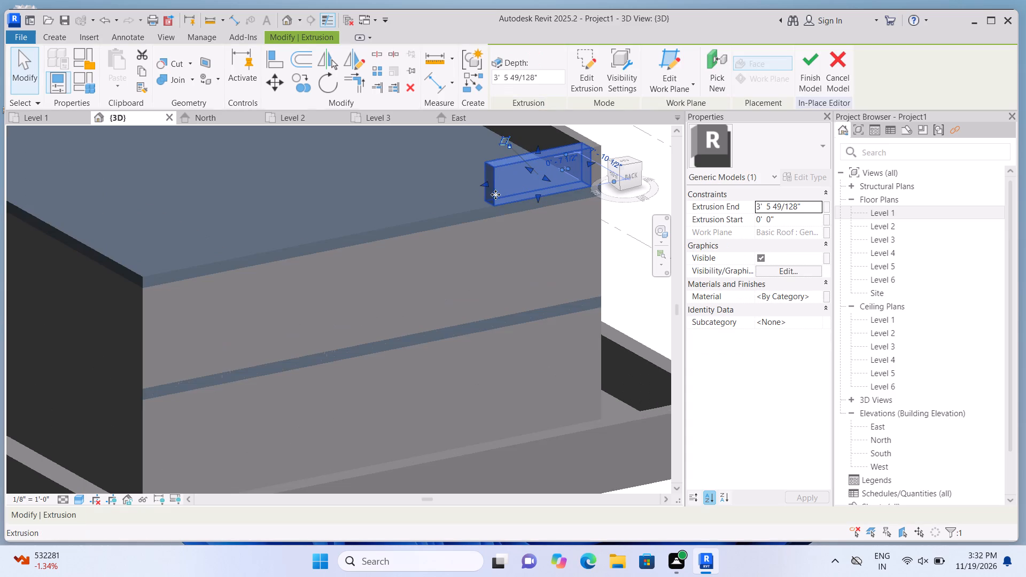
pyautogui.moveTo(483, 183); pyautogui.dragTo(241, 248)
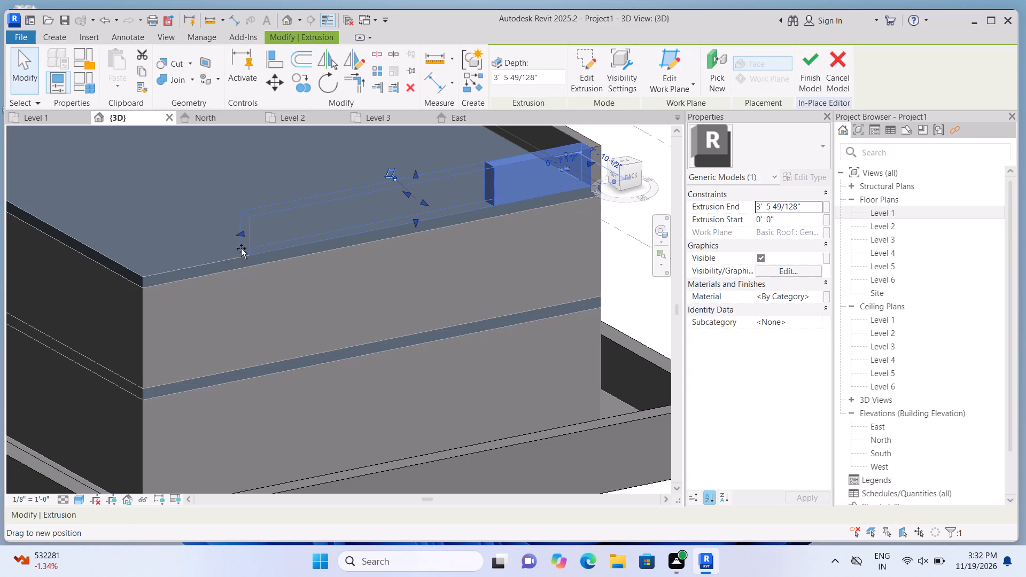
pyautogui.moveTo(241, 248); pyautogui.dragTo(147, 263)
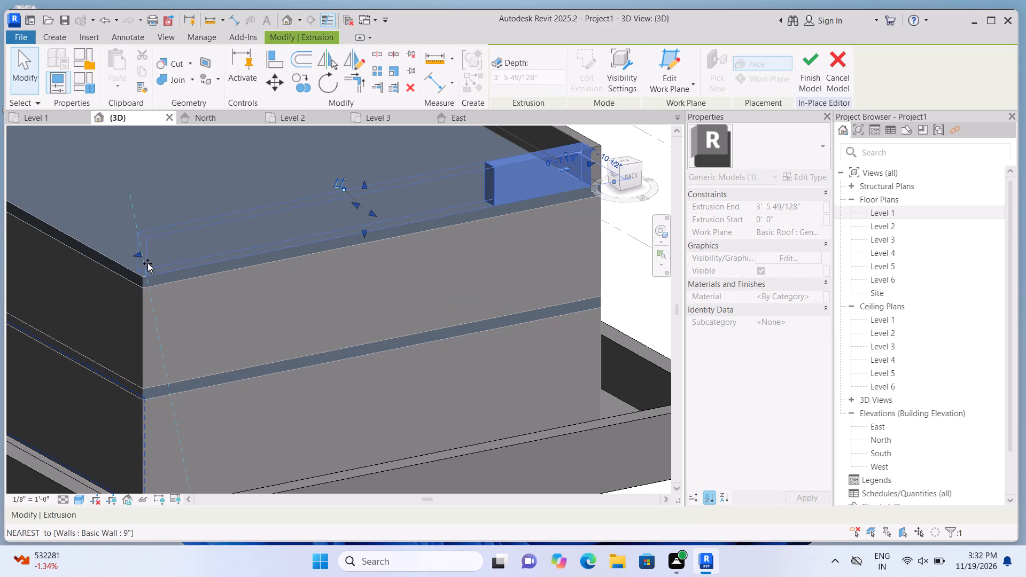
pyautogui.moveTo(147, 263); pyautogui.dragTo(145, 264)
pyautogui.scroll(-5, 178, 266)
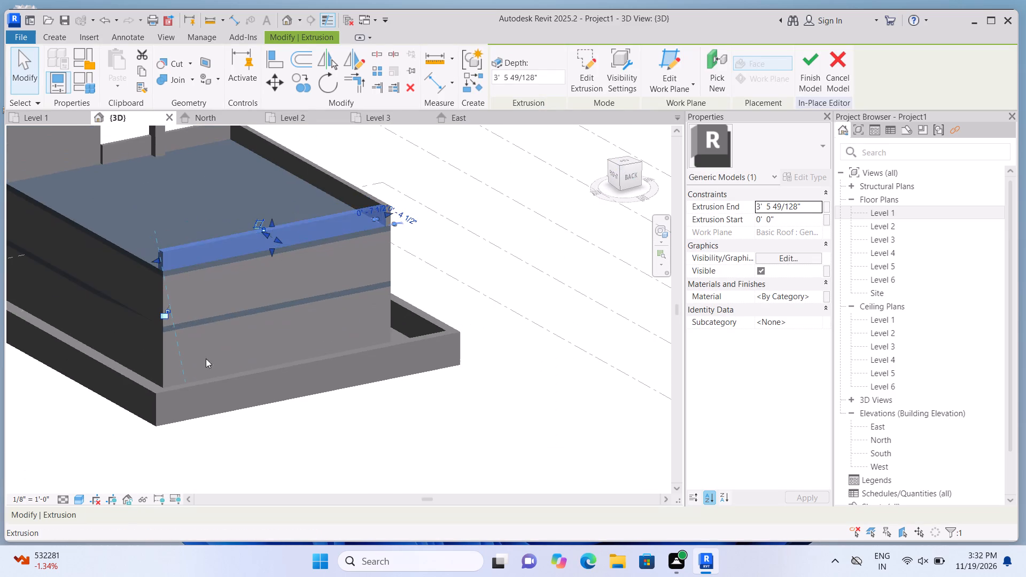
pyautogui.press('Escape')
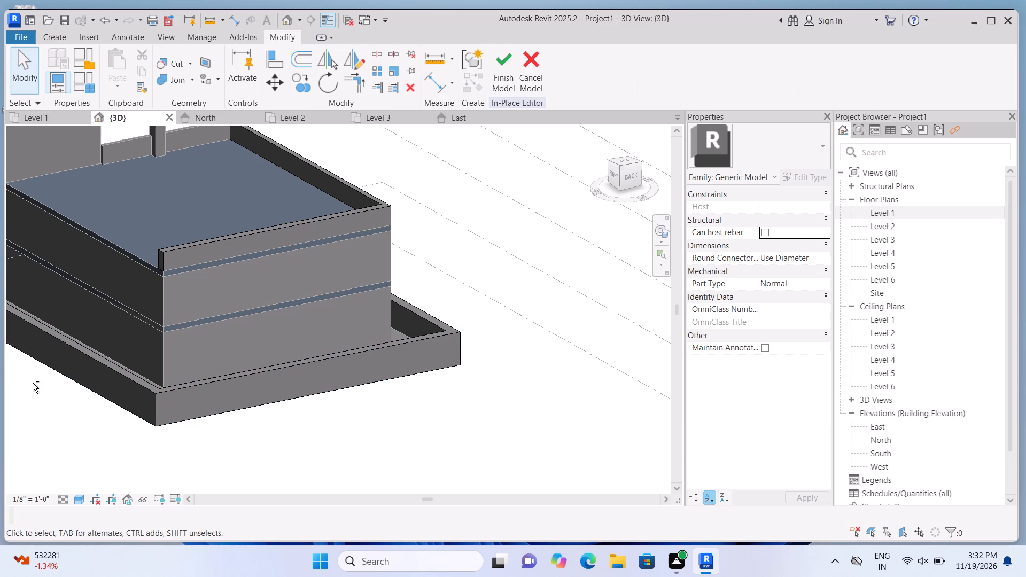
# On the roof's top face, extrude a 4" deep rectangular strip about 7' long along the right edge from the rear parapet's end.
pyautogui.scroll(-4, 157, 445)
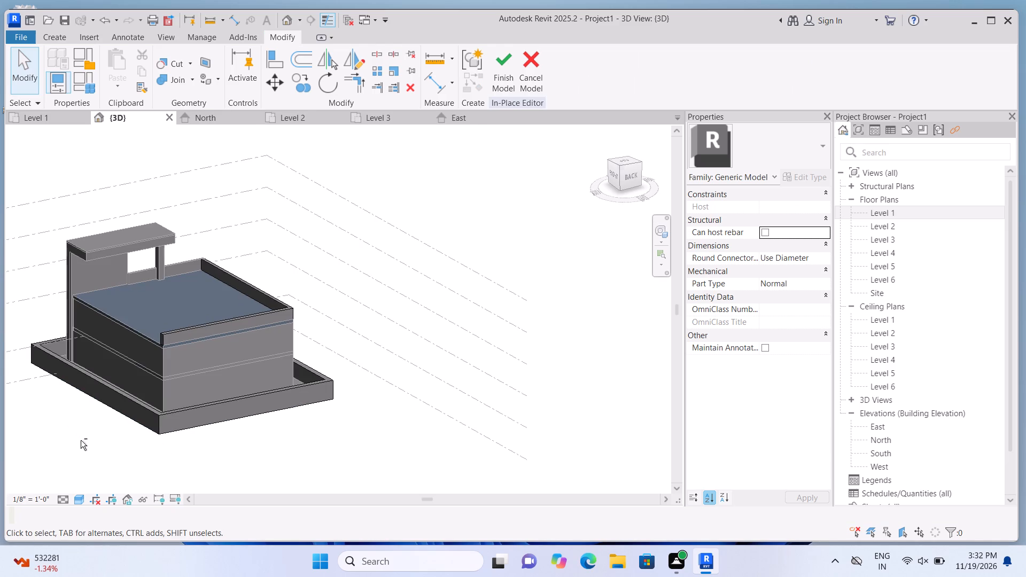
pyautogui.scroll(1, 150, 455)
pyautogui.keyDown('shift'); pyautogui.moveTo(74, 452); pyautogui.dragTo(231, 440, button='middle'); pyautogui.keyUp('shift')
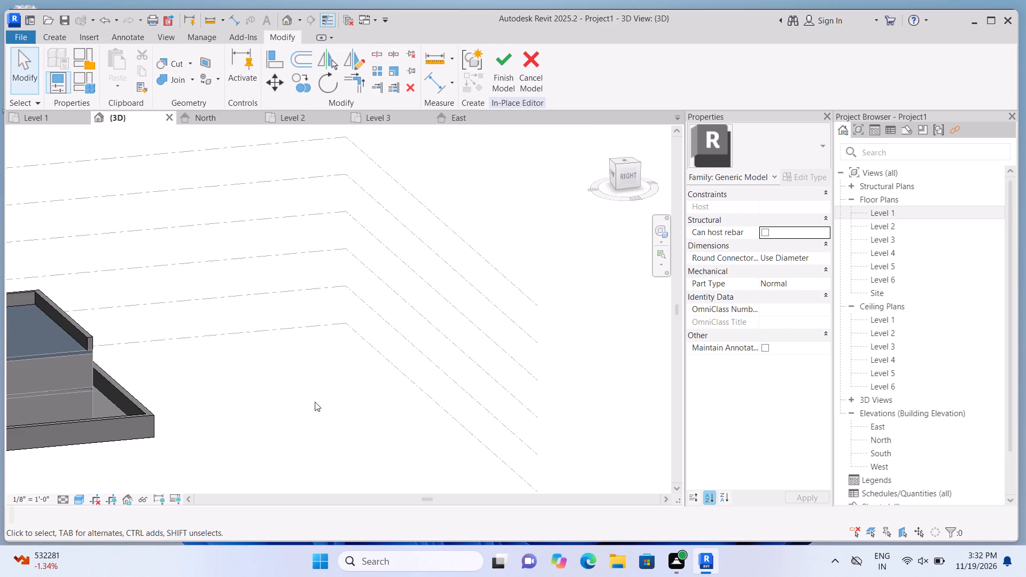
pyautogui.scroll(-6, 367, 374)
pyautogui.scroll(14, 123, 410)
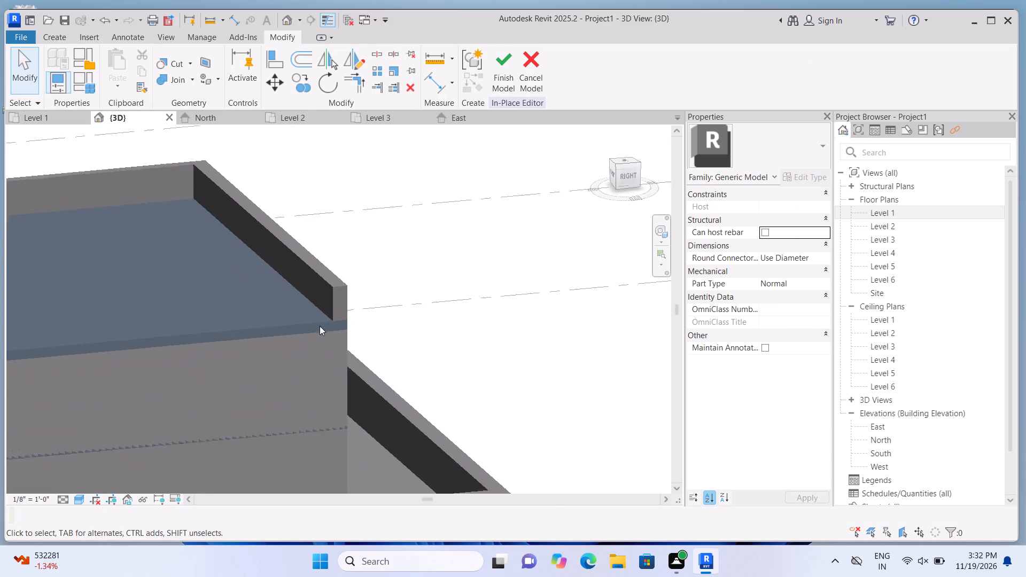
pyautogui.scroll(5, 320, 326)
pyautogui.scroll(-2, 377, 270)
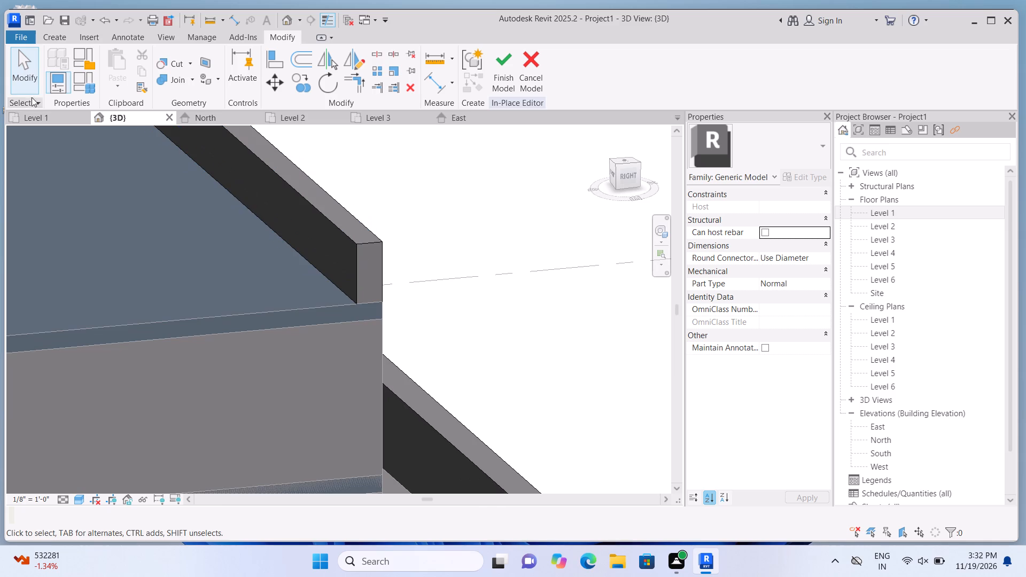
pyautogui.click(63, 35)
pyautogui.click(119, 67)
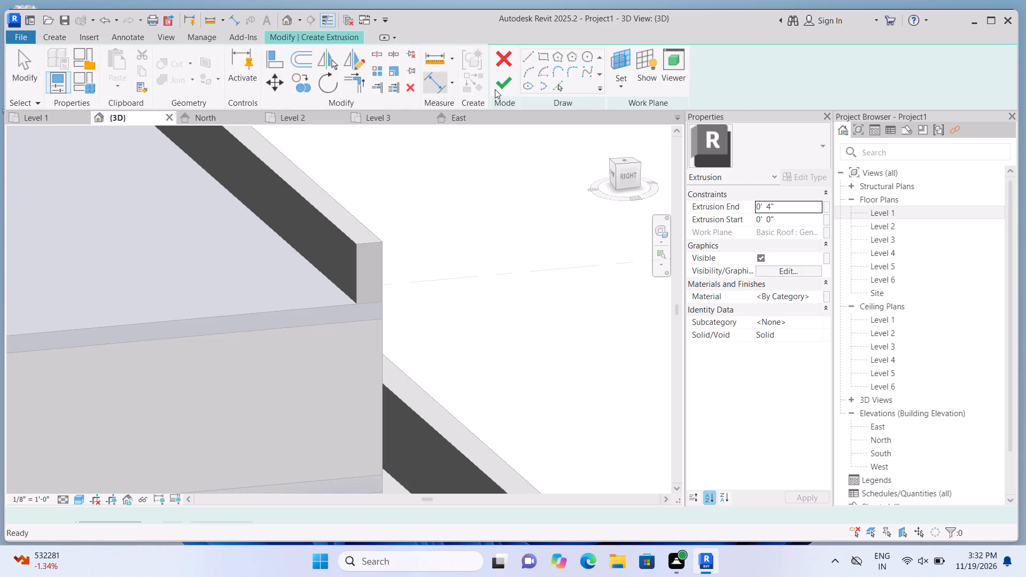
pyautogui.click(700, 90)
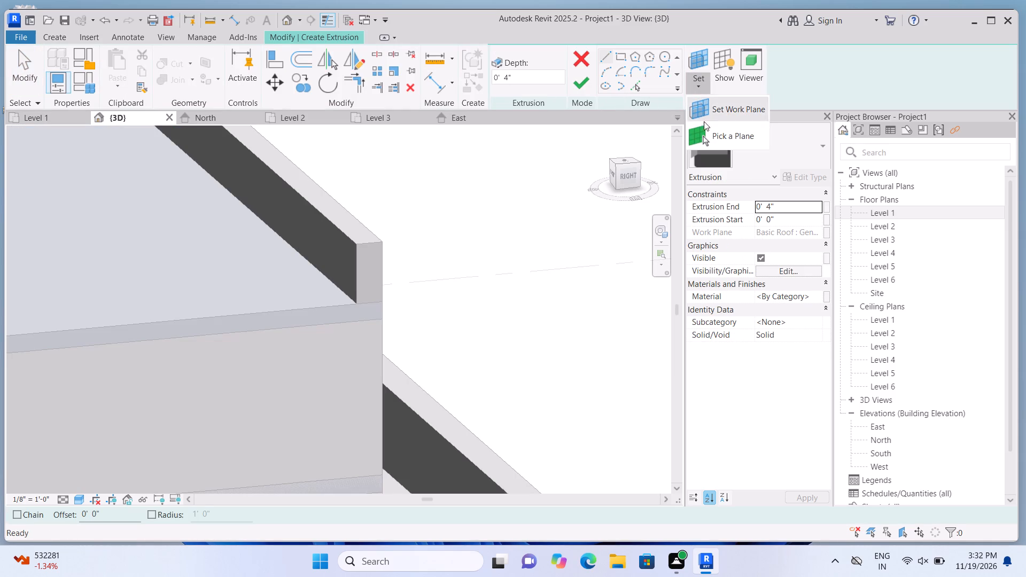
pyautogui.click(703, 131)
pyautogui.click(280, 273)
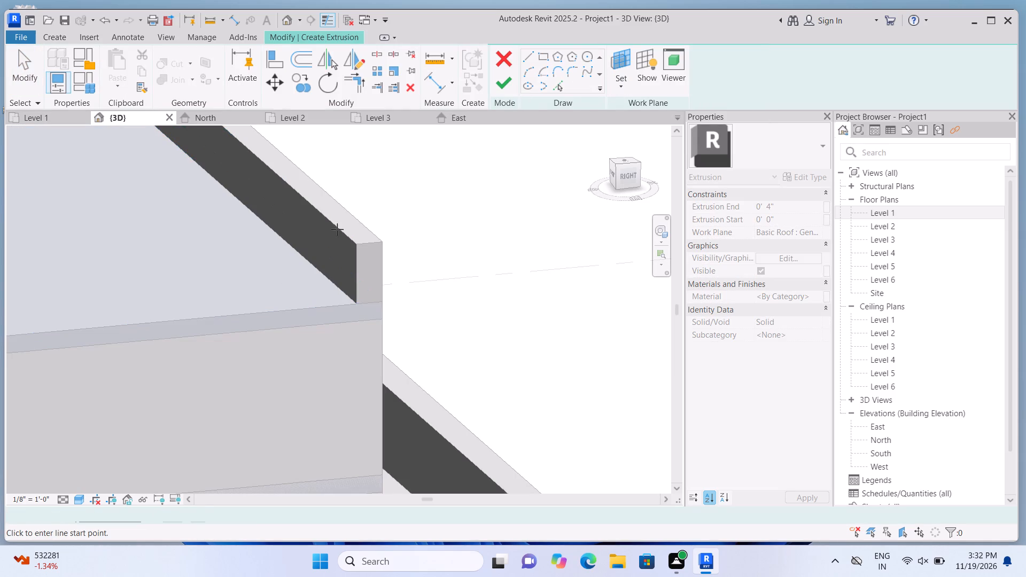
pyautogui.click(615, 62)
pyautogui.scroll(2, 327, 286)
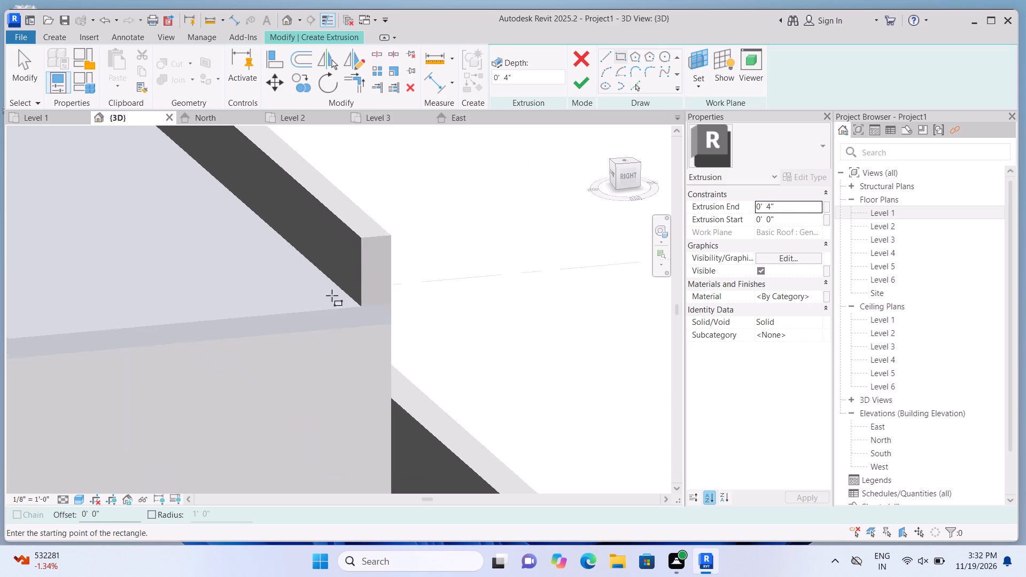
pyautogui.scroll(2, 332, 295)
pyautogui.click(367, 313)
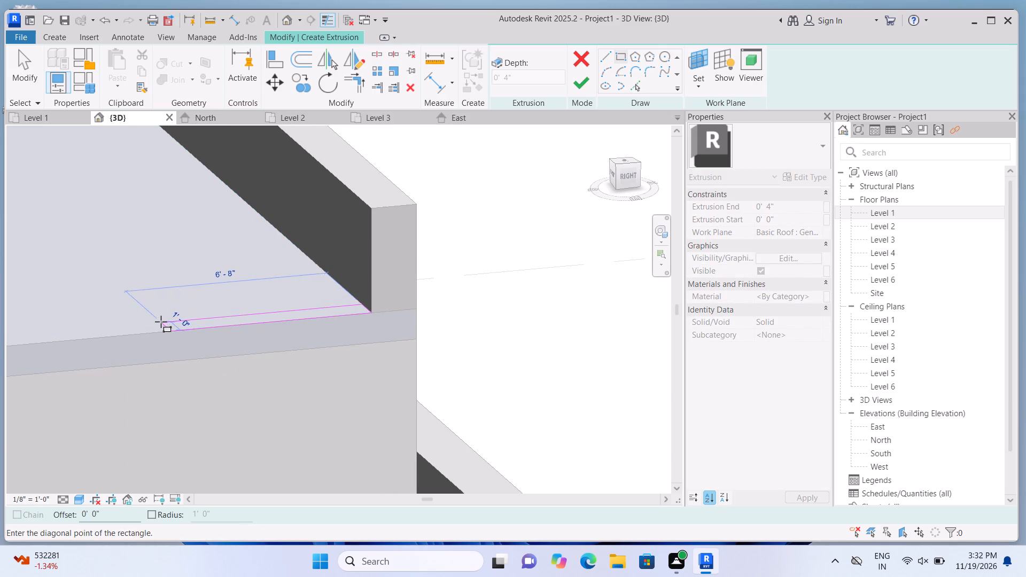
pyautogui.click(147, 323)
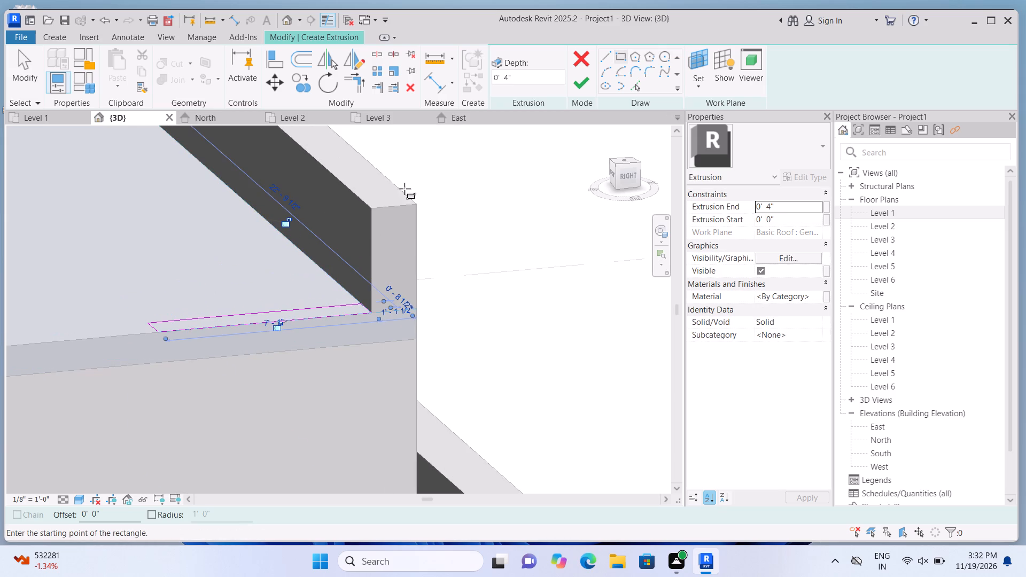
pyautogui.click(584, 83)
pyautogui.scroll(2, 242, 332)
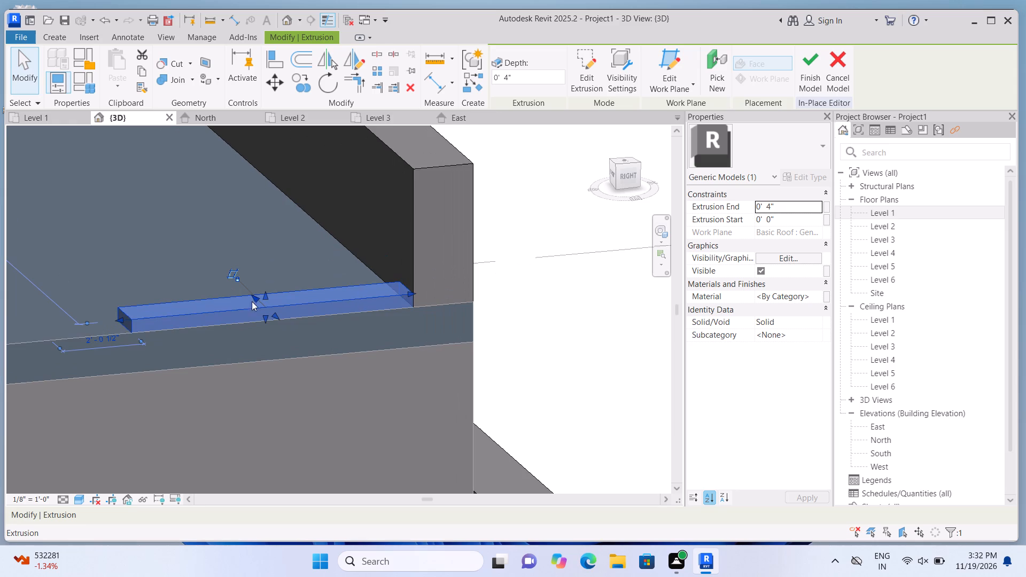
# Stretch the top of the right-edge roof strip up to about 3'-5 3/8", level with the rear parapet.
pyautogui.moveTo(264, 292); pyautogui.dragTo(292, 189)
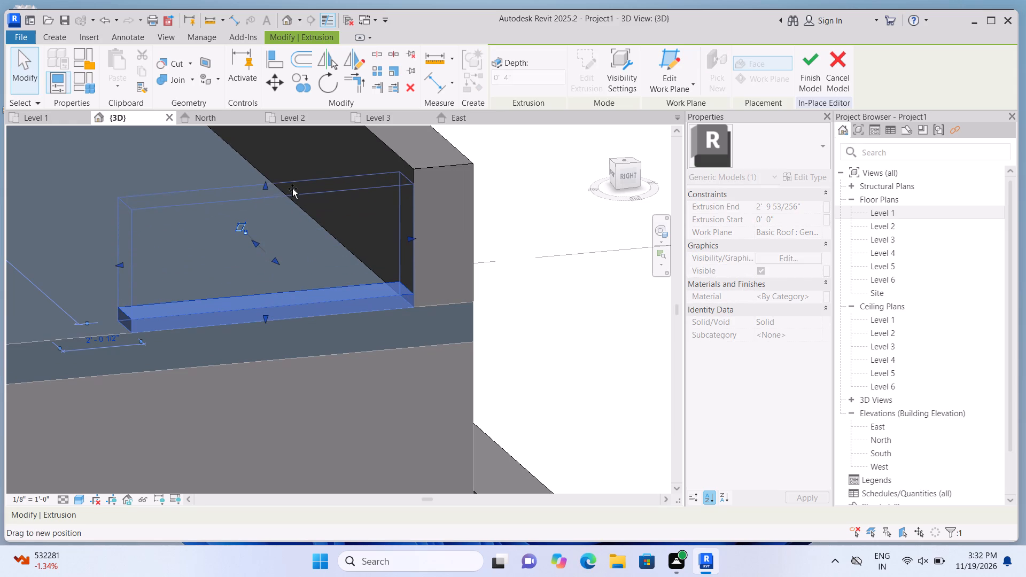
pyautogui.moveTo(292, 189); pyautogui.dragTo(295, 181)
pyautogui.doubleClick(539, 254)
# Join the right-edge parapet strip's geometry with the rear roof parapet at the rear-right corner.
pyautogui.scroll(-5, 541, 255)
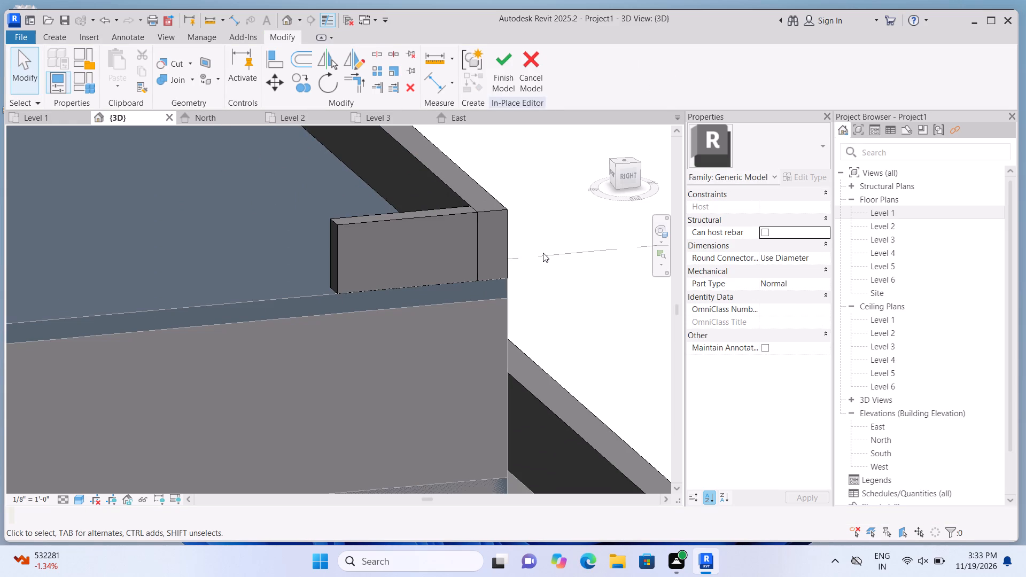
pyautogui.click(189, 80)
pyautogui.click(193, 98)
pyautogui.click(440, 263)
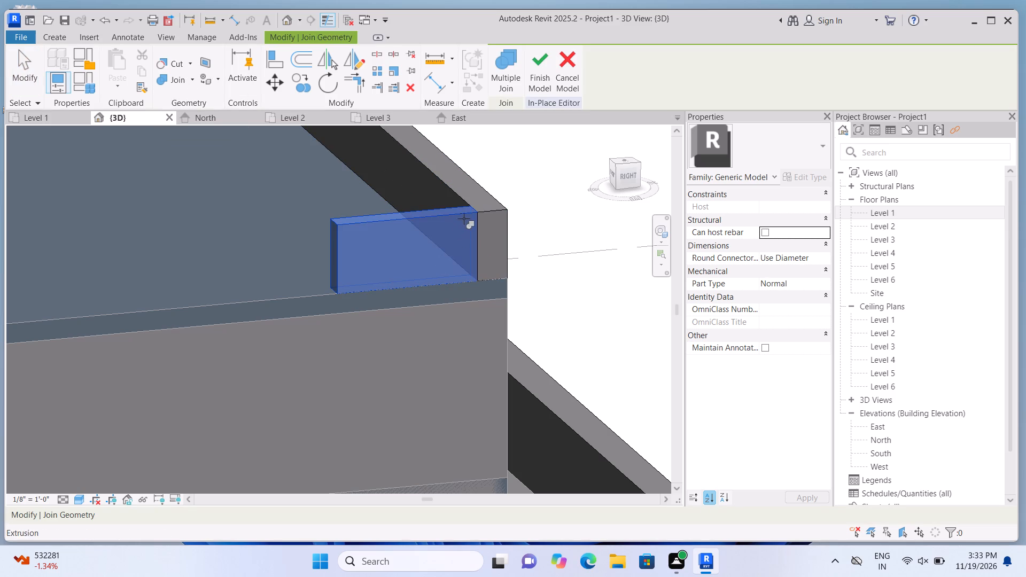
pyautogui.click(471, 201)
pyautogui.scroll(-5, 486, 247)
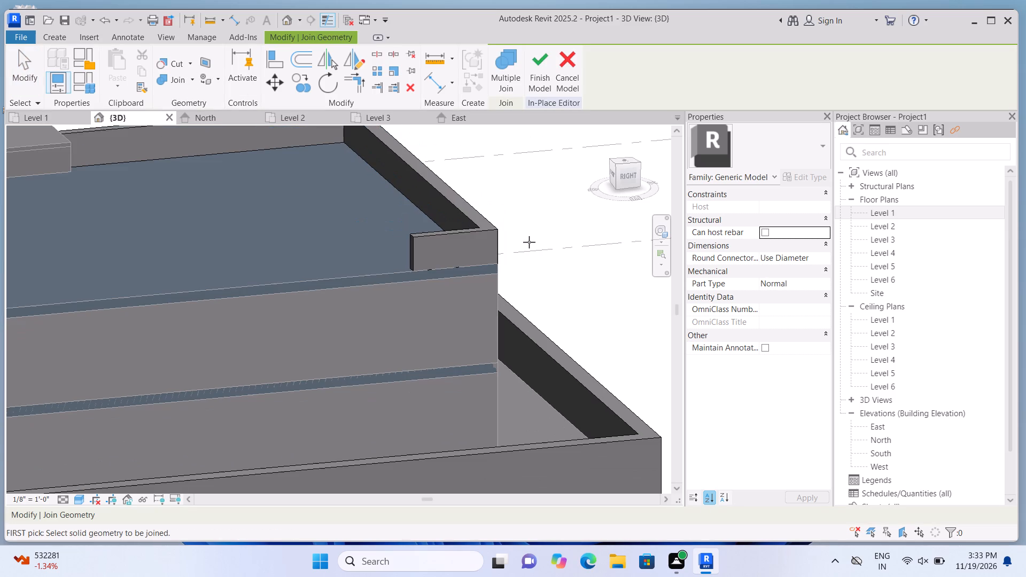
pyautogui.press('Tab')
pyautogui.scroll(-1, 545, 247)
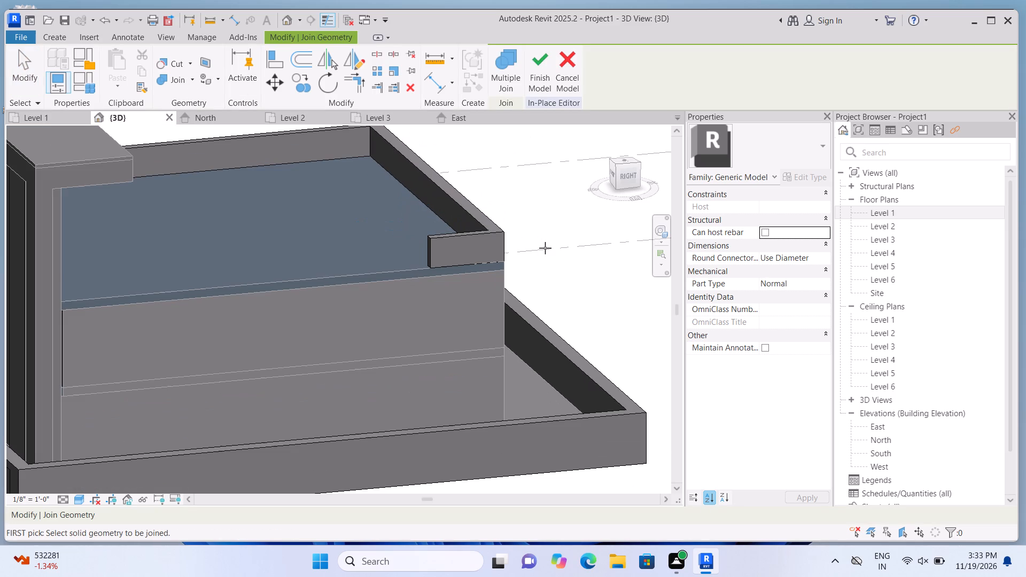
pyautogui.press('Escape')
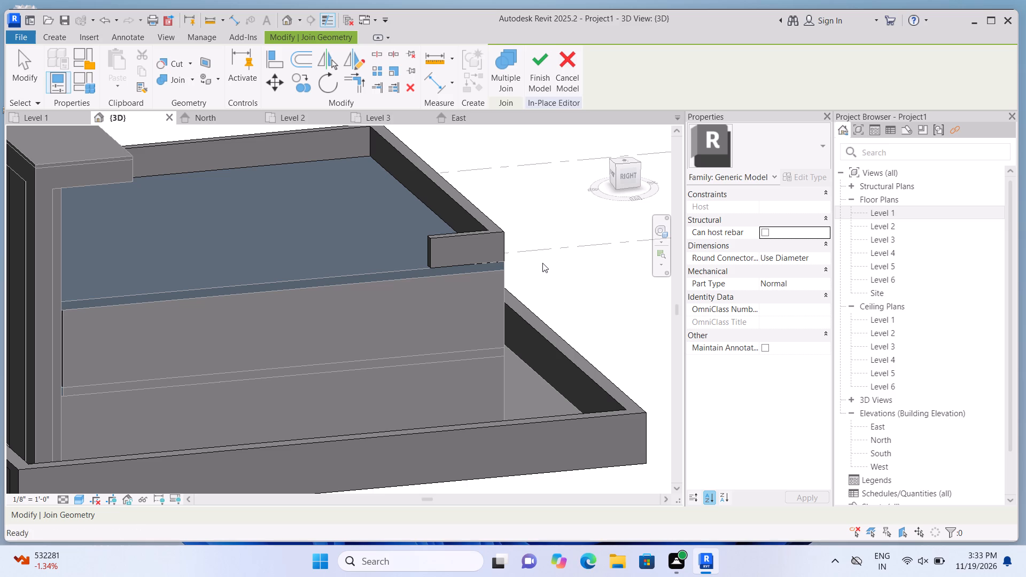
# Stretch the free end of the right roof parapet forward along the roof edge to the front tower wall.
pyautogui.scroll(-2, 471, 267)
pyautogui.scroll(4, 450, 261)
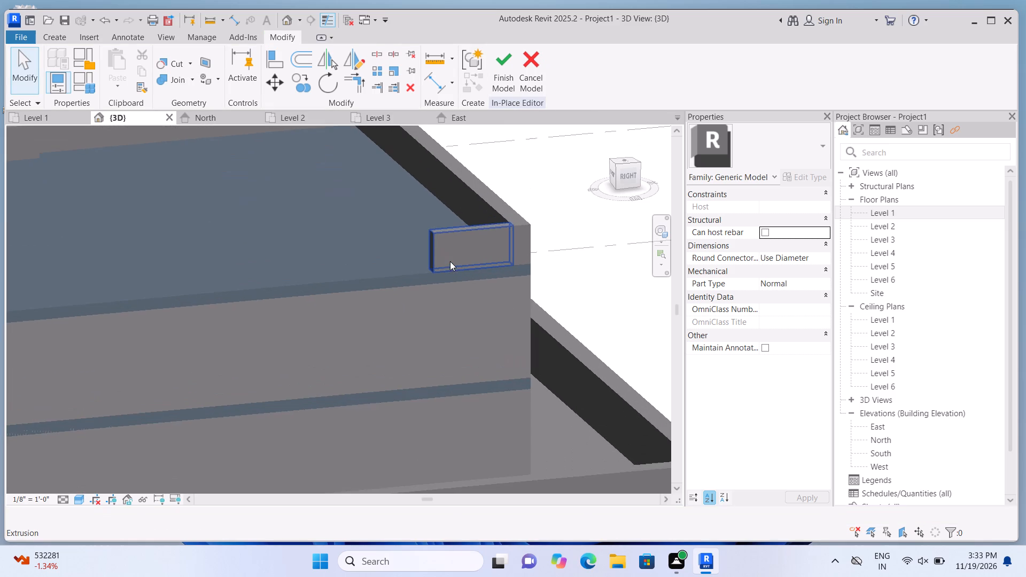
pyautogui.click(450, 261)
pyautogui.scroll(-4, 460, 261)
pyautogui.scroll(1, 446, 261)
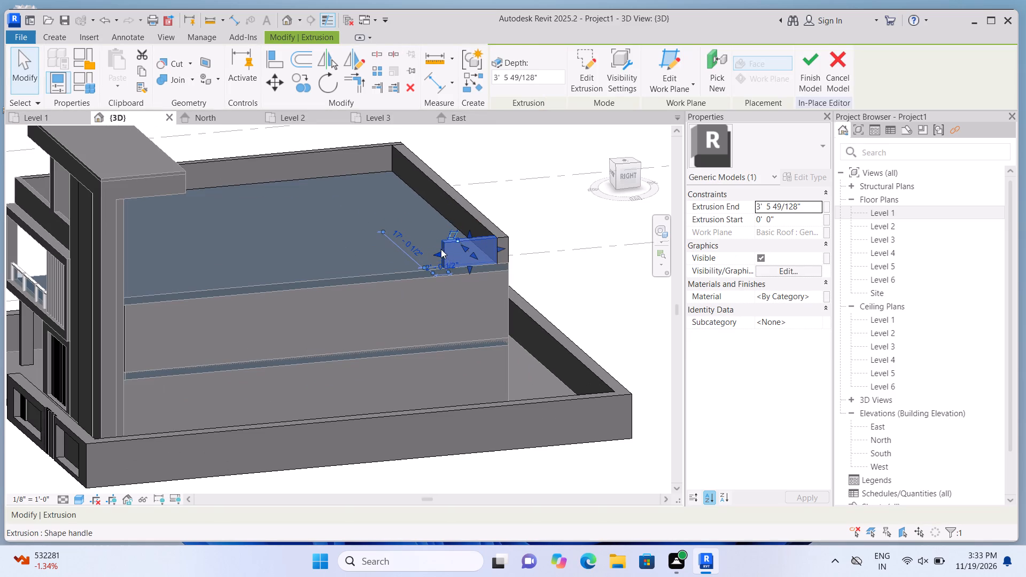
pyautogui.moveTo(437, 250); pyautogui.dragTo(129, 274)
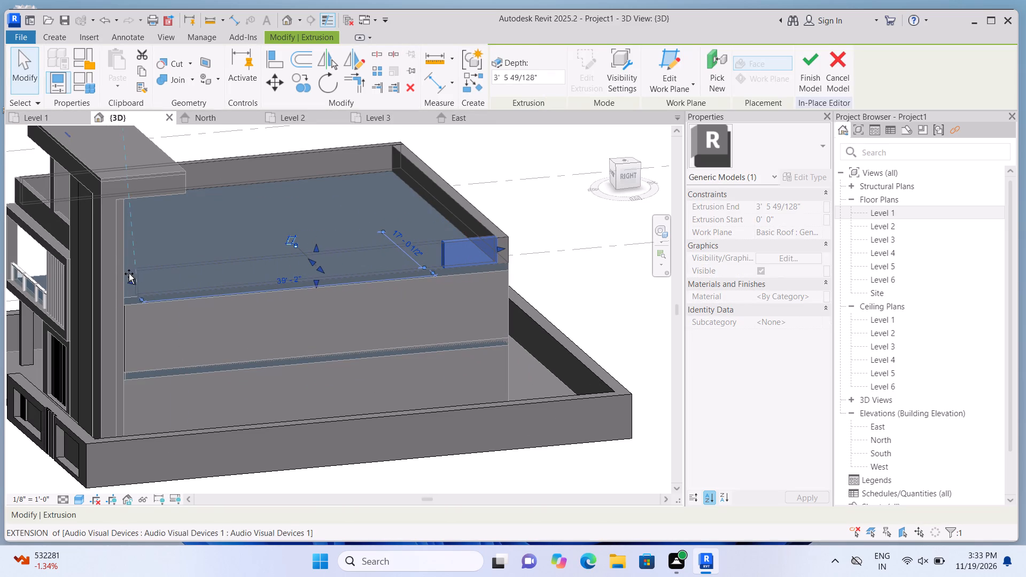
pyautogui.moveTo(129, 274); pyautogui.dragTo(126, 274)
pyautogui.scroll(-2, 158, 282)
pyautogui.click(192, 457)
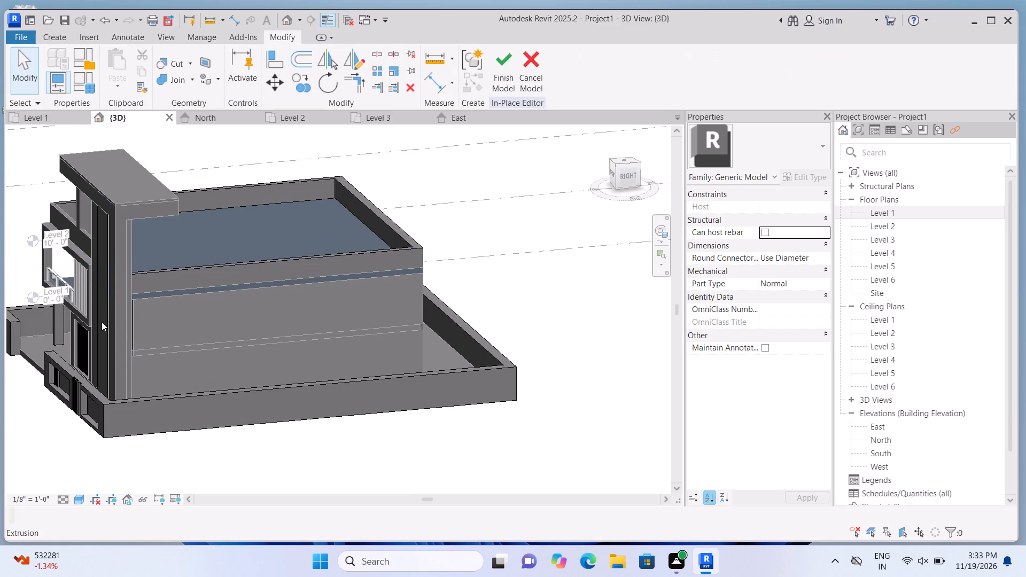
# Examine the right parapet's end at the front tower and review the whole house in the home 3D view.
pyautogui.scroll(1, 99, 284)
pyautogui.scroll(2, 143, 276)
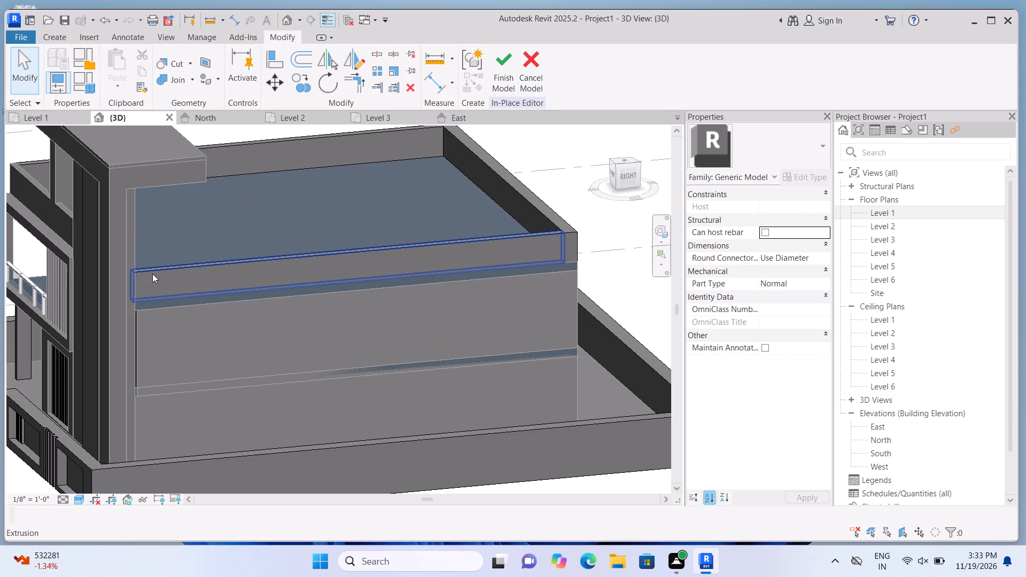
pyautogui.scroll(1, 152, 274)
pyautogui.scroll(-4, 163, 340)
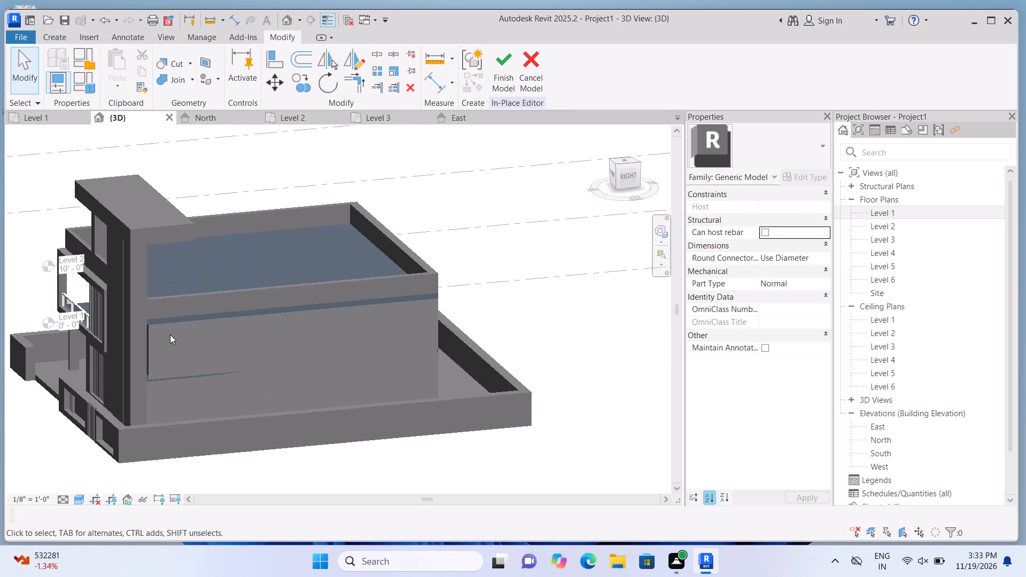
pyautogui.scroll(-1, 241, 404)
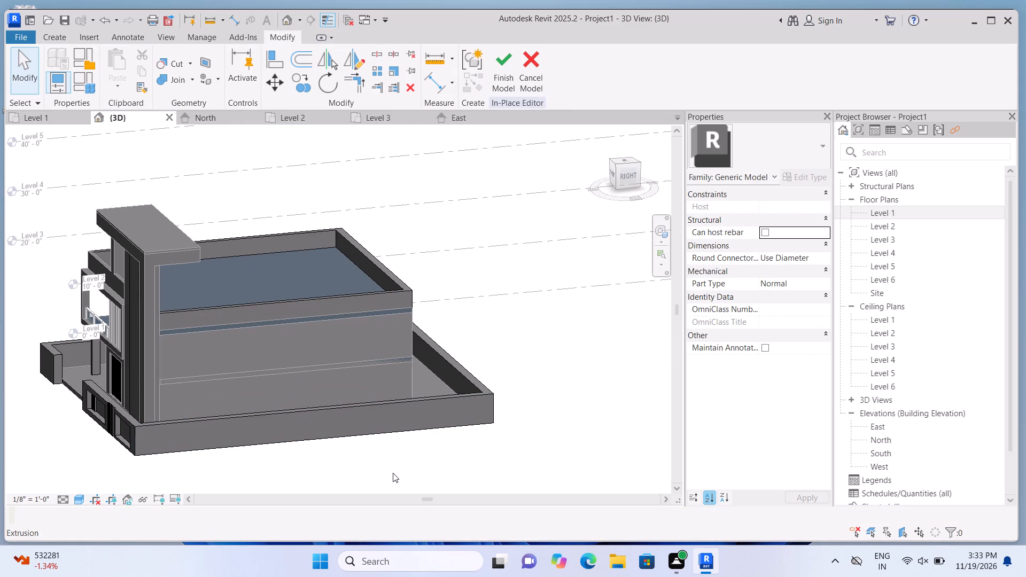
pyautogui.scroll(-2, 402, 478)
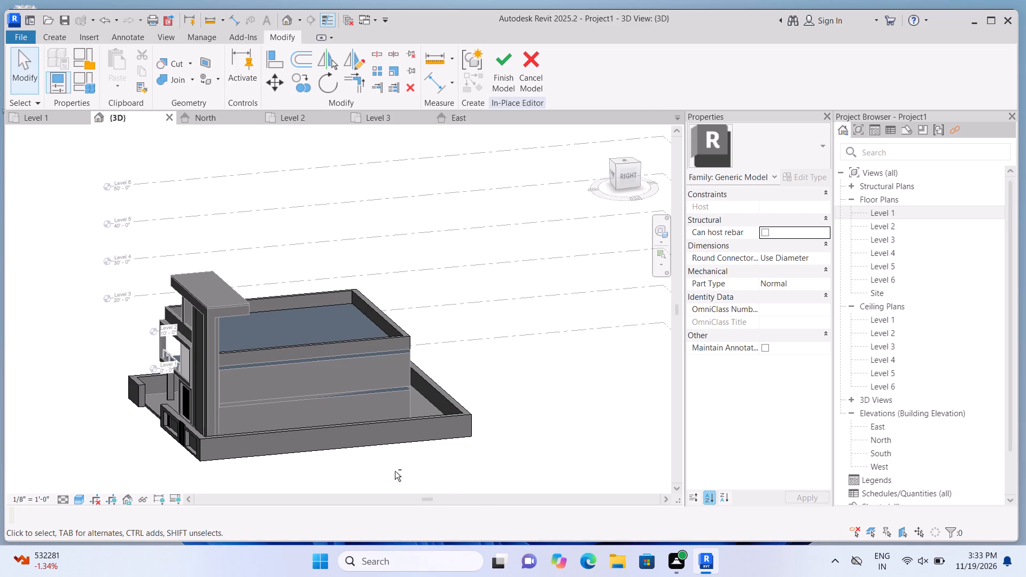
pyautogui.click(597, 132)
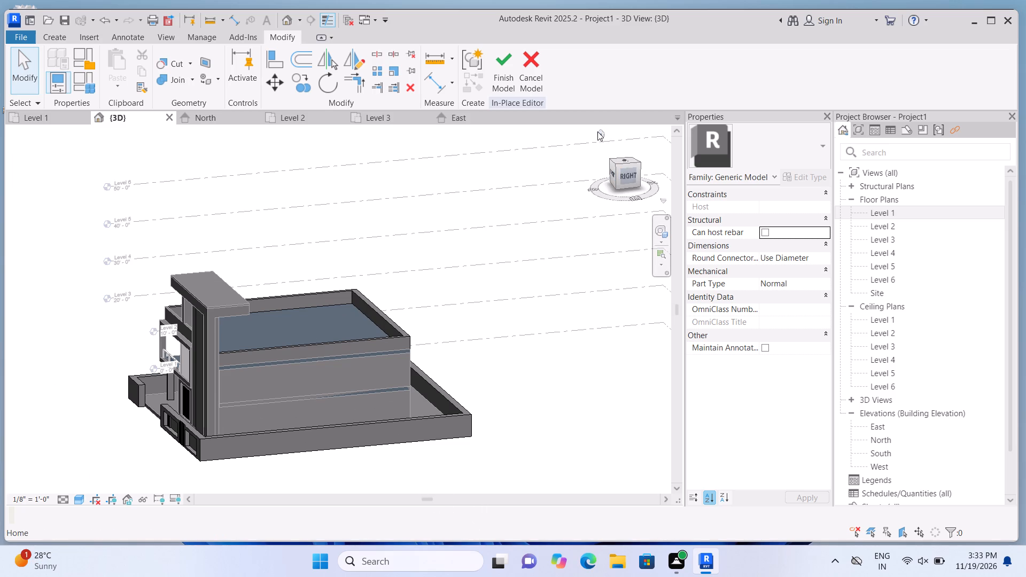
pyautogui.scroll(4, 114, 380)
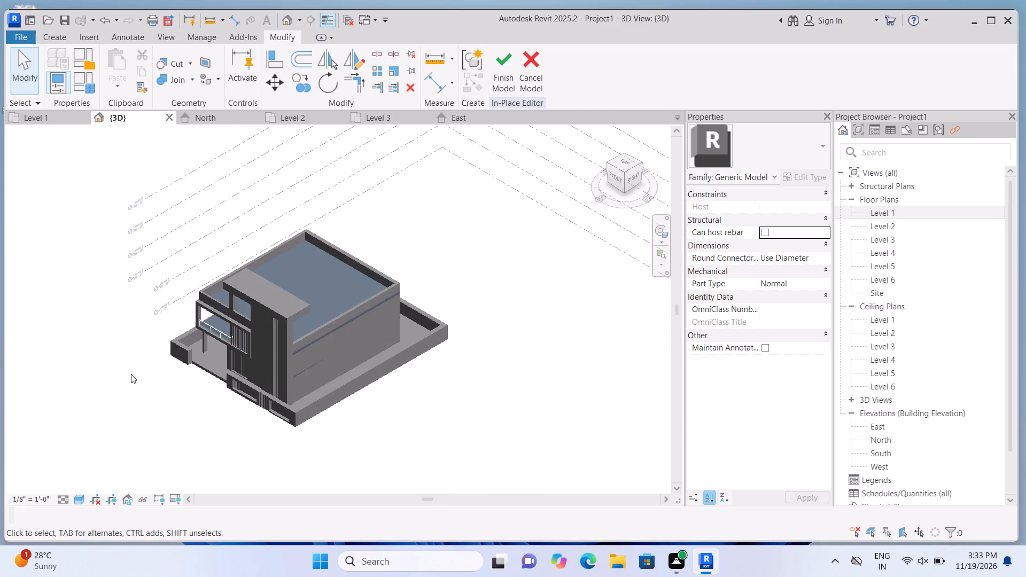
pyautogui.scroll(1, 131, 374)
pyautogui.scroll(1, 164, 450)
pyautogui.scroll(2, 215, 410)
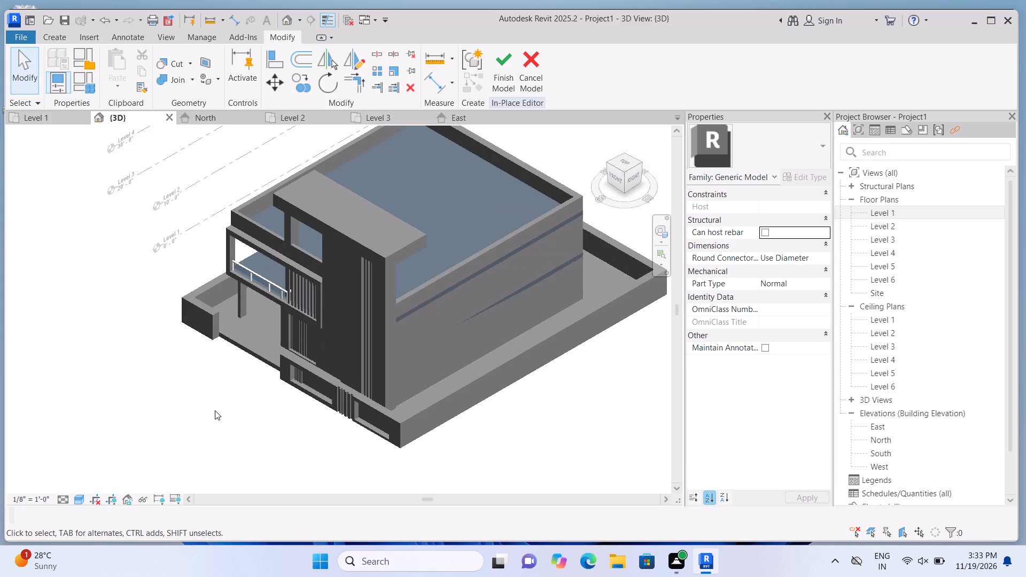
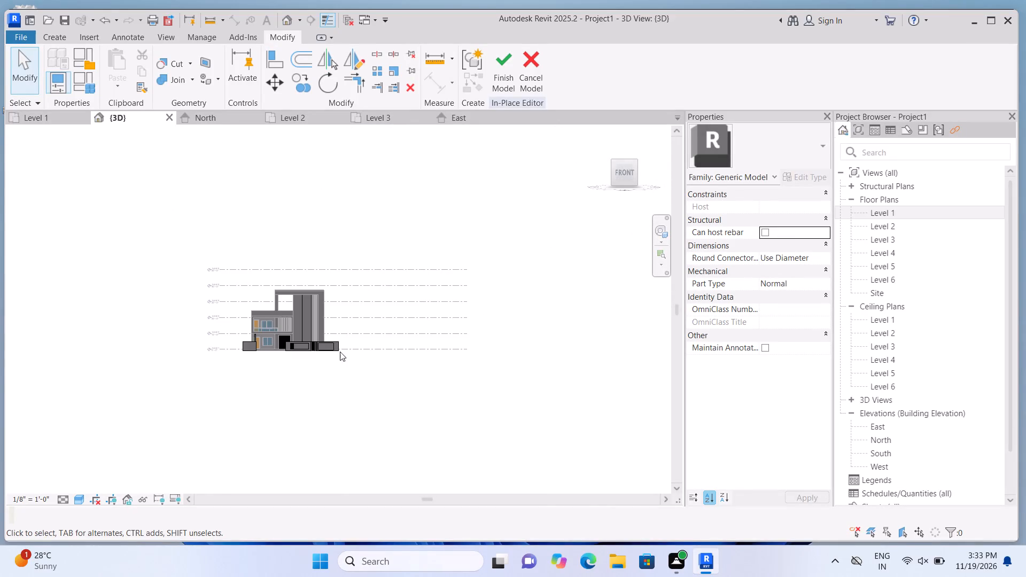
# Stretch the top of the slim post beside the ground-floor door up to Level 2, making the extrusion 10'-0" tall.
pyautogui.scroll(8, 250, 347)
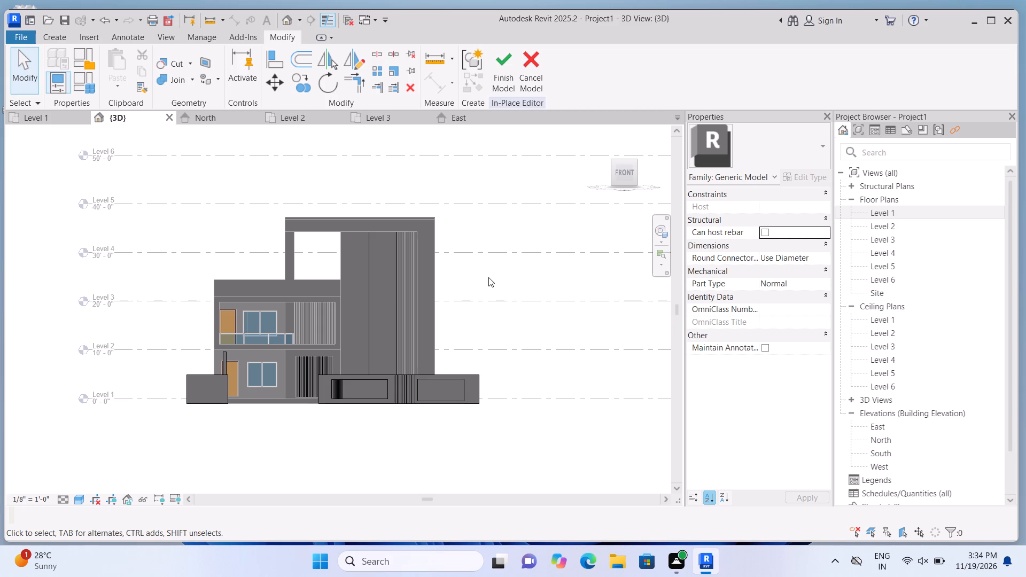
pyautogui.scroll(12, 273, 350)
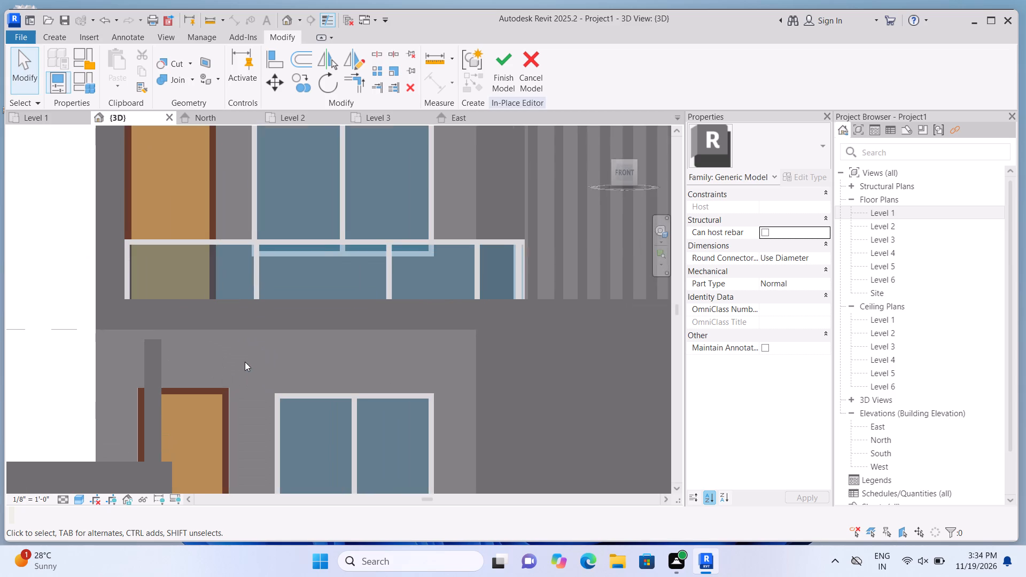
pyautogui.click(163, 347)
pyautogui.scroll(1, 158, 346)
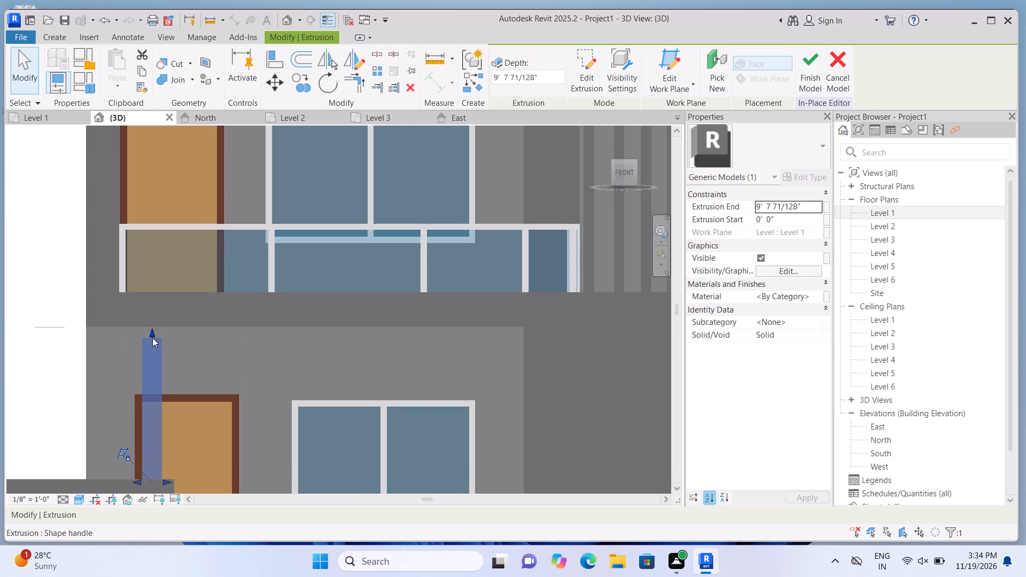
pyautogui.click(152, 332)
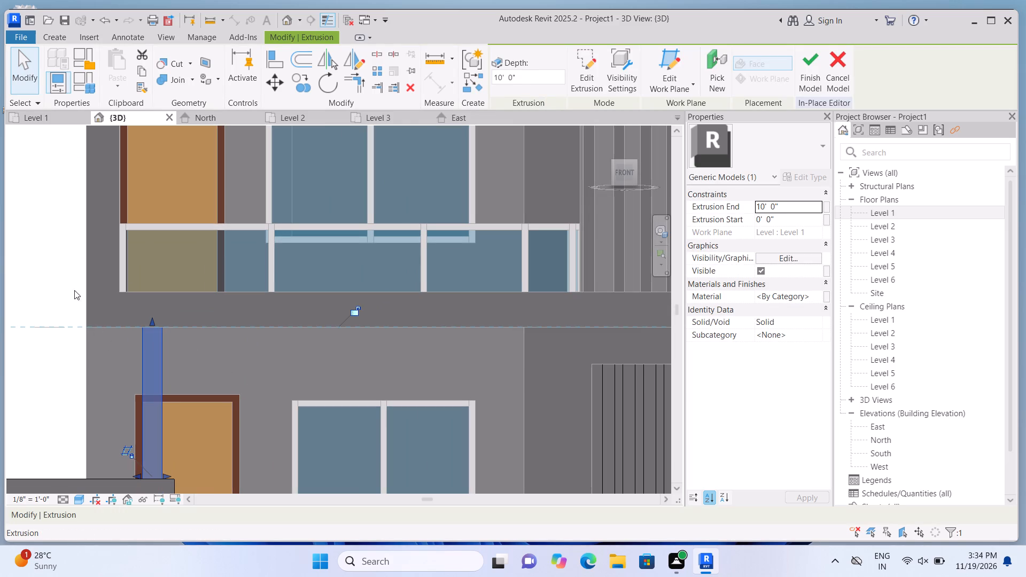
pyautogui.click(72, 283)
pyautogui.scroll(-9, 72, 282)
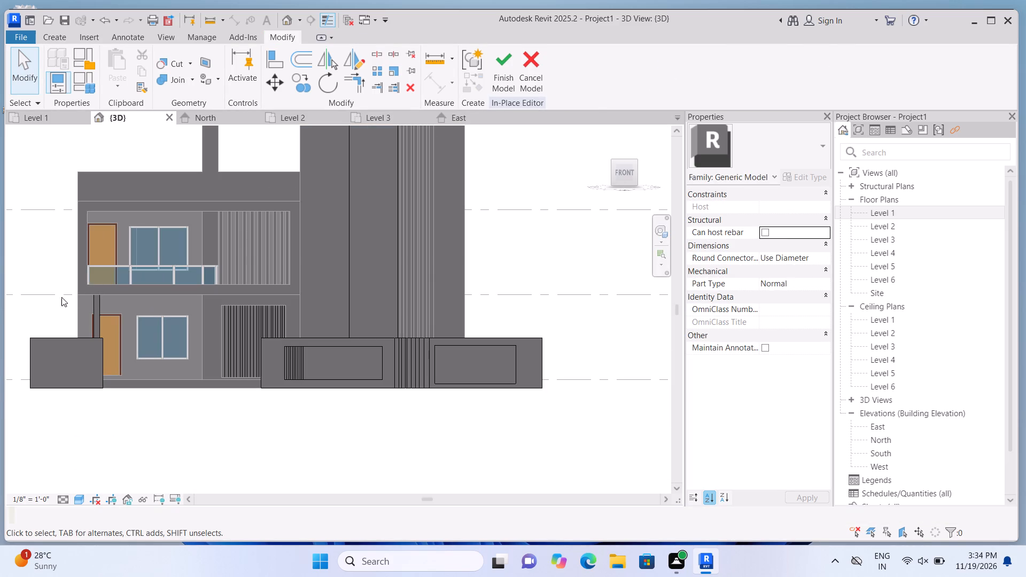
pyautogui.scroll(-4, 137, 267)
pyautogui.scroll(4, 142, 183)
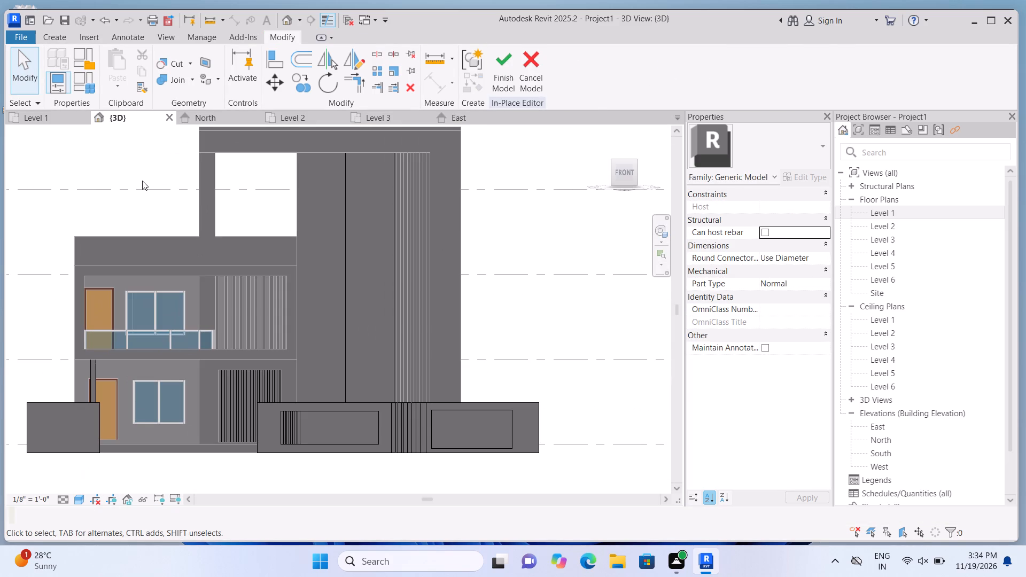
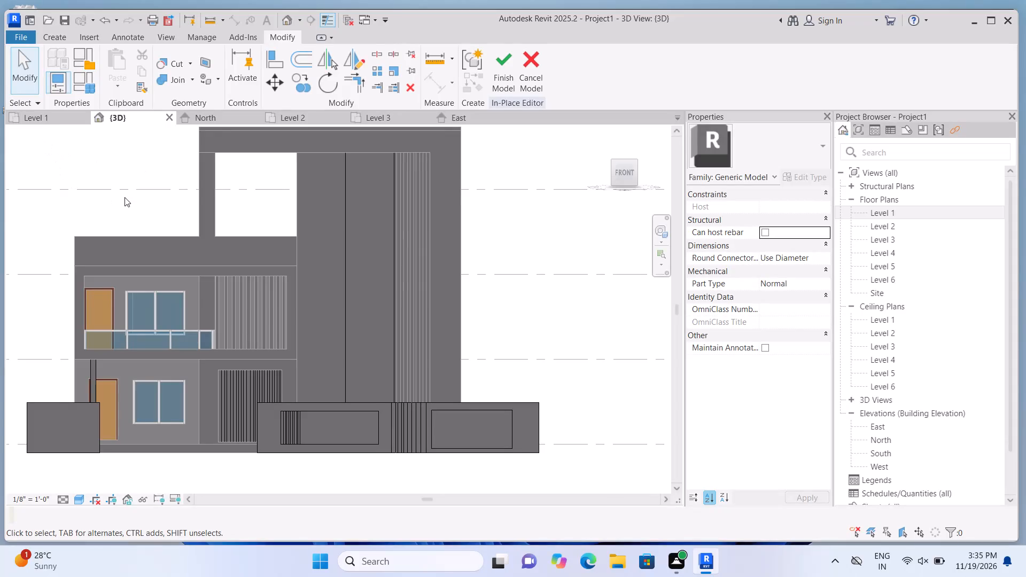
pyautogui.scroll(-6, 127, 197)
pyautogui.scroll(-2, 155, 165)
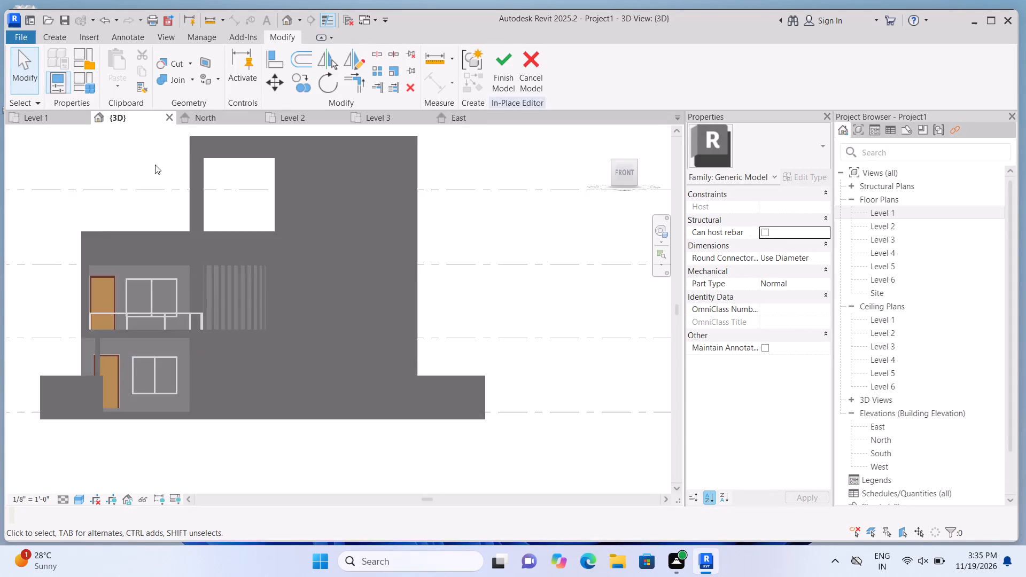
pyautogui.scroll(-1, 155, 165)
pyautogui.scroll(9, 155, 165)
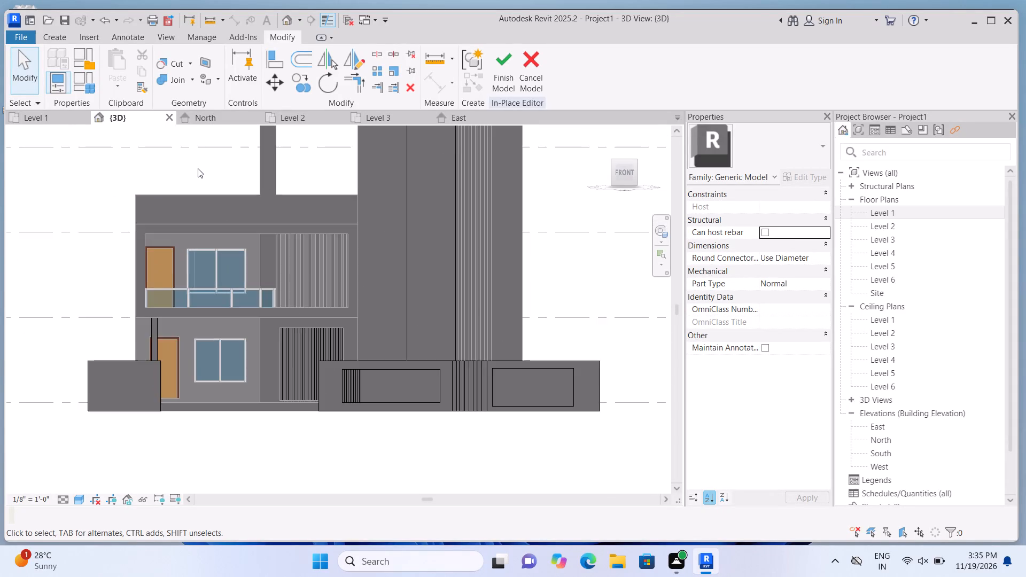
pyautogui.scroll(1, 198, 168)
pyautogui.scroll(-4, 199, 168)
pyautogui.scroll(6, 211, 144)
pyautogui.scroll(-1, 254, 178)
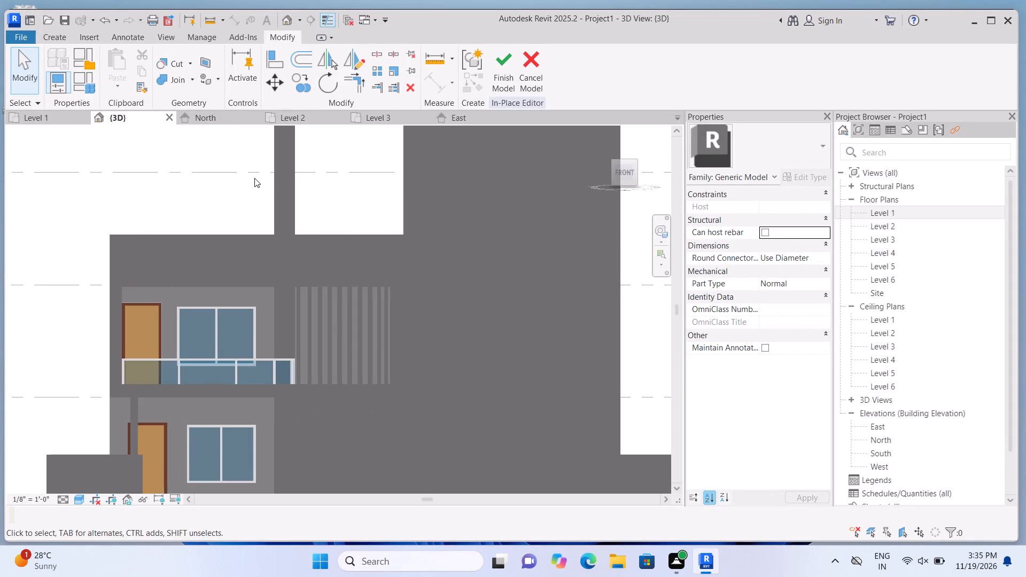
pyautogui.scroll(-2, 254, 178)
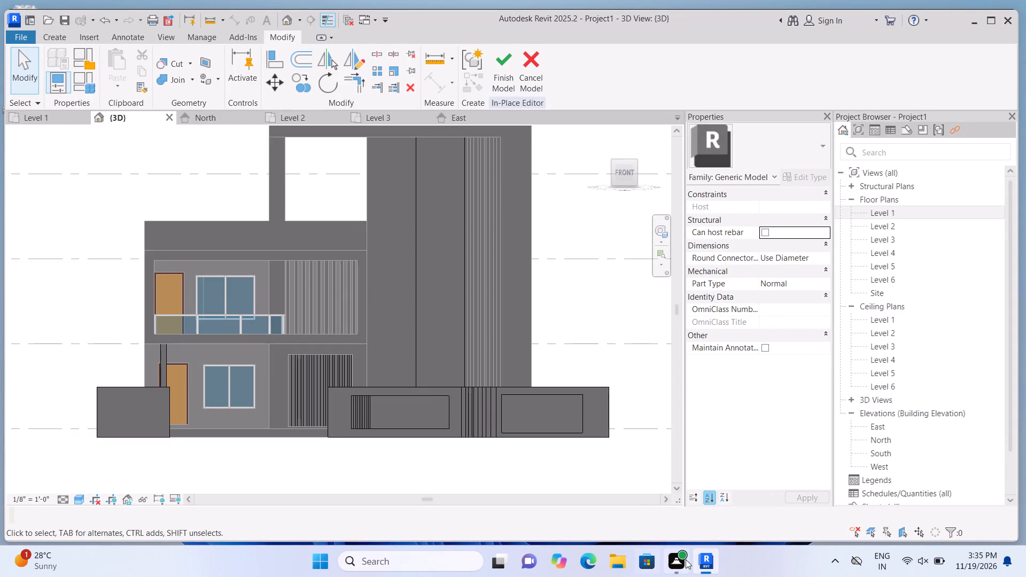
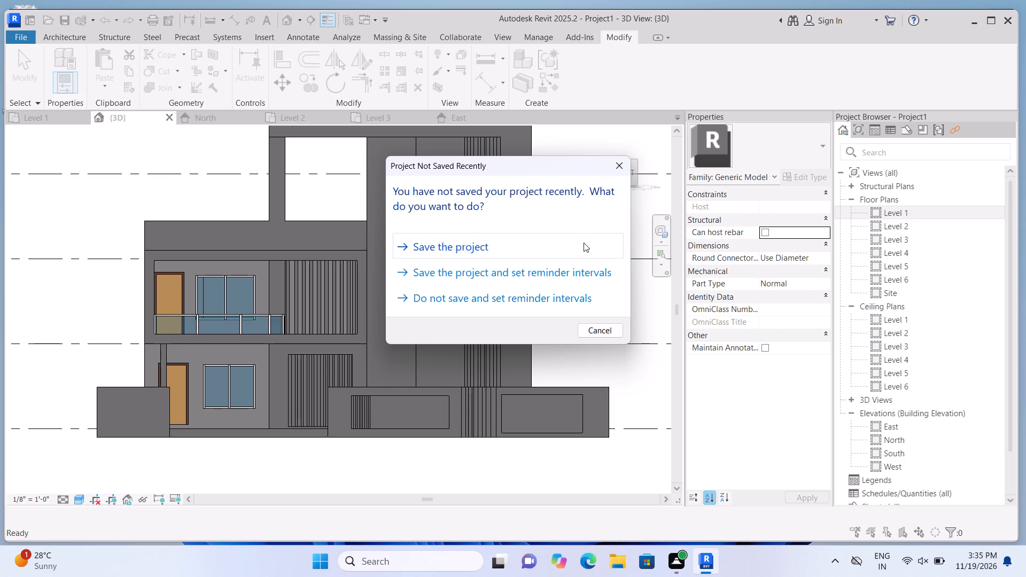
# Dismiss the project save reminder without saving or changing the reminder intervals.
pyautogui.click(621, 167)
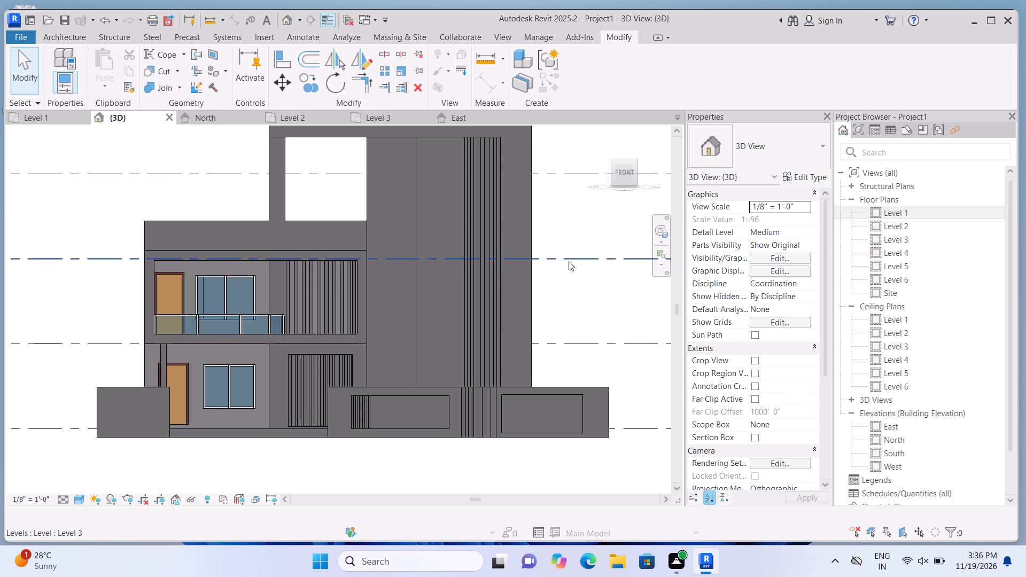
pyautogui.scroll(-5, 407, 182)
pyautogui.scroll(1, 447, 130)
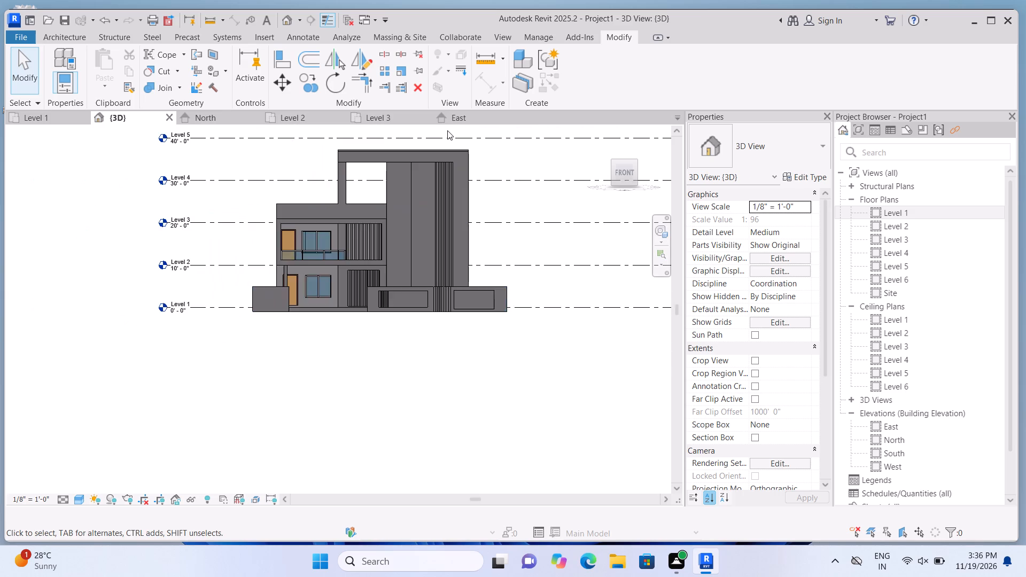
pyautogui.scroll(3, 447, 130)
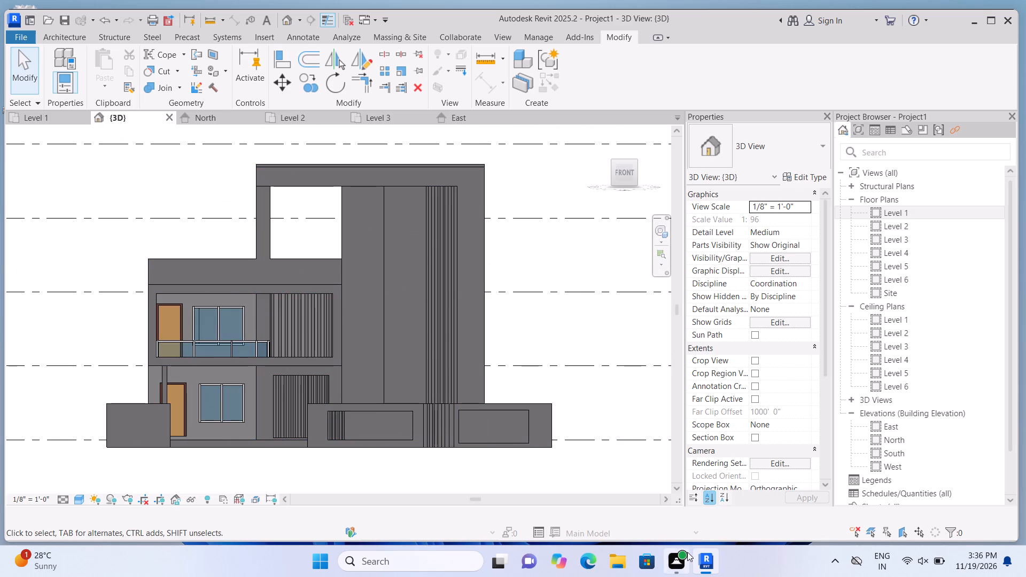
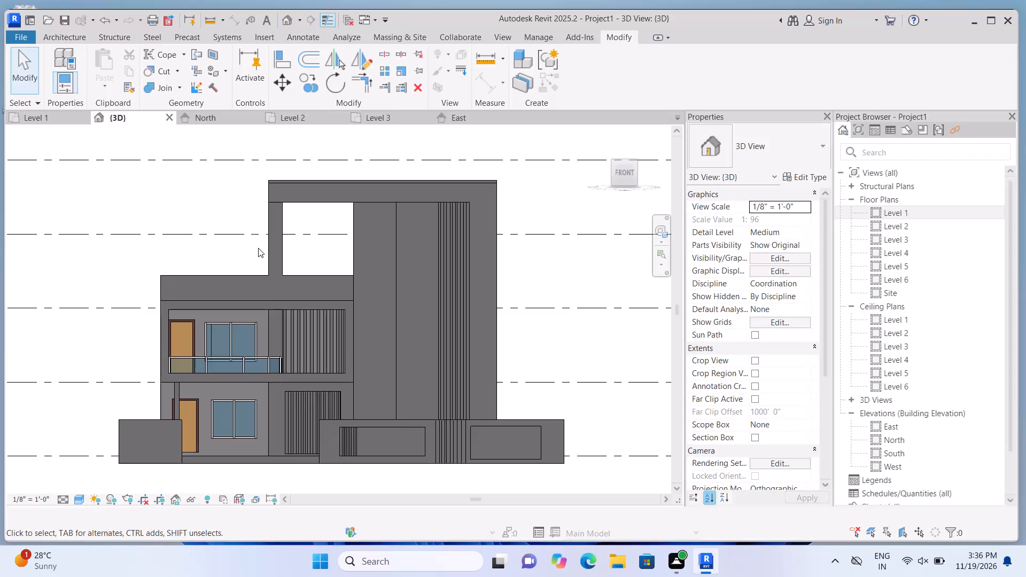
# Examine the house's front facade, balcony, vertical fins and boundary wall in the front-facing 3D view.
pyautogui.scroll(-2, 287, 327)
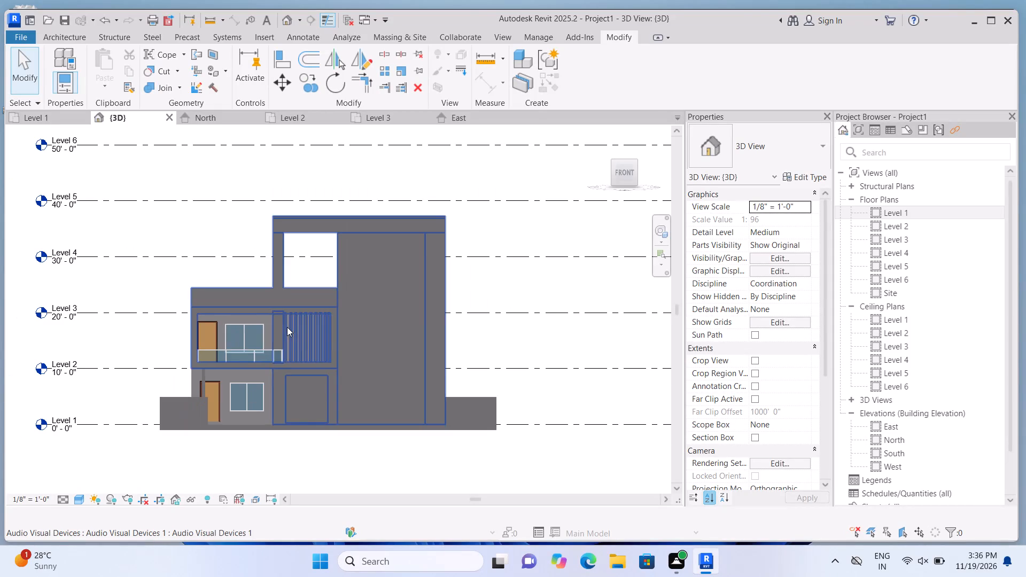
pyautogui.scroll(3, 252, 415)
pyautogui.scroll(2, 298, 350)
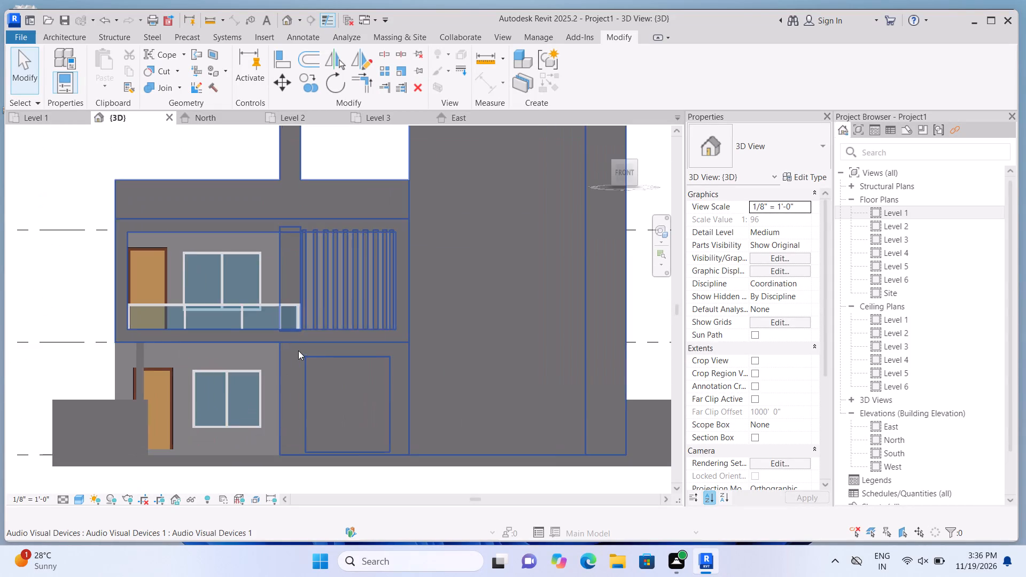
pyautogui.scroll(-9, 202, 159)
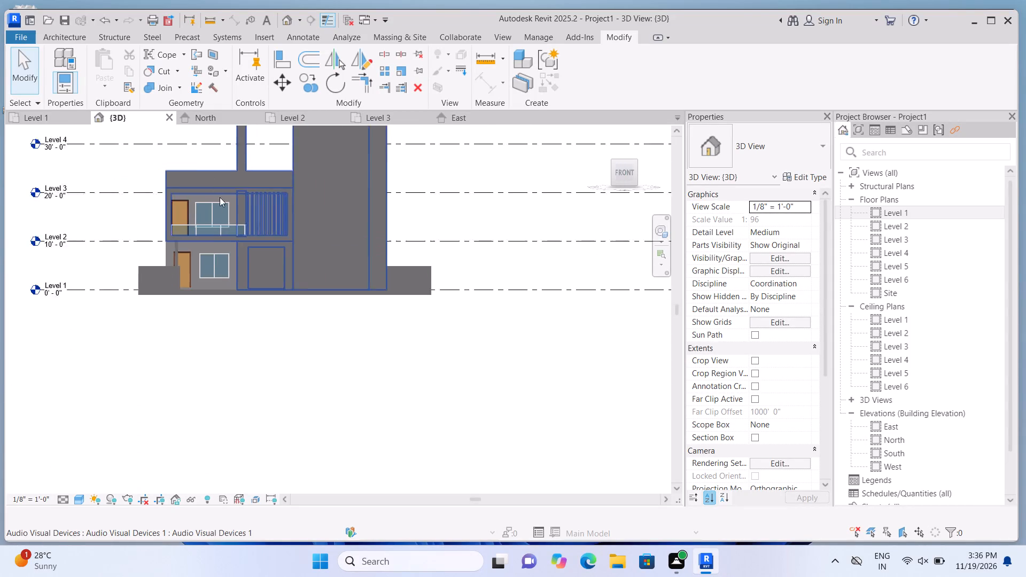
pyautogui.scroll(-1, 220, 197)
pyautogui.scroll(3, 271, 124)
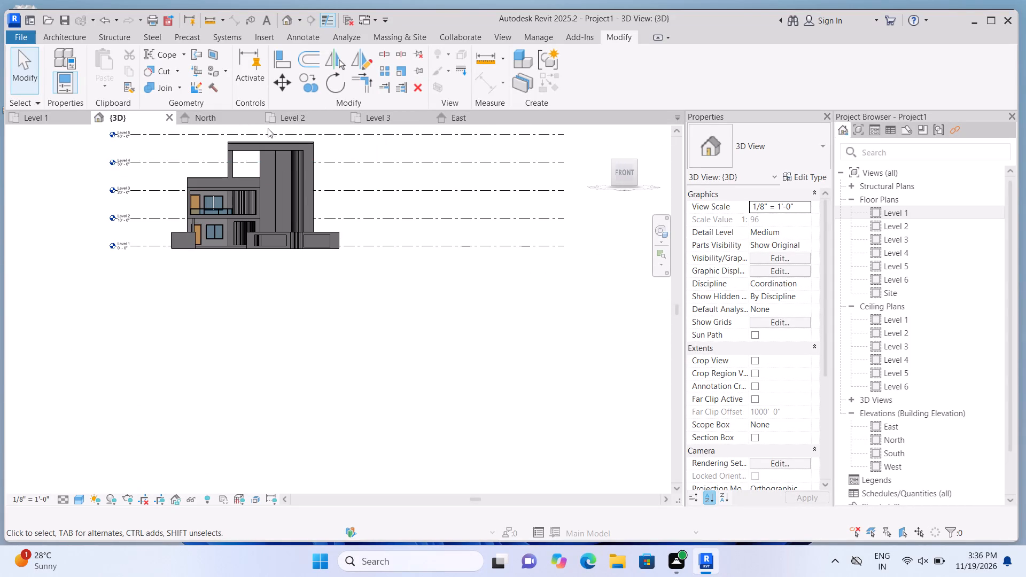
pyautogui.scroll(6, 265, 130)
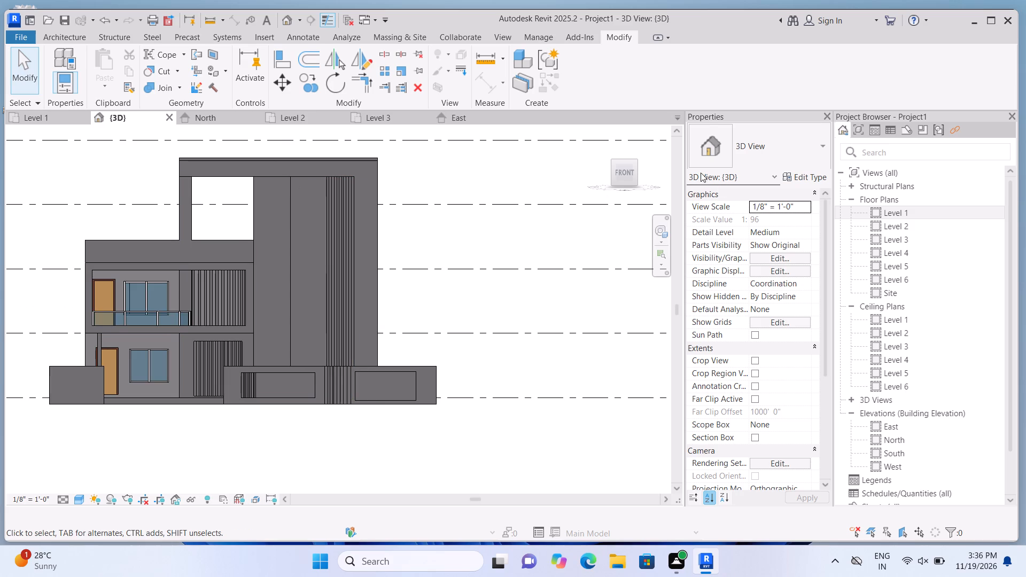
# Restore the home isometric orientation and inspect the house's roof, parapets, facade and boundary walls from above and from the front-left corner.
pyautogui.click(600, 129)
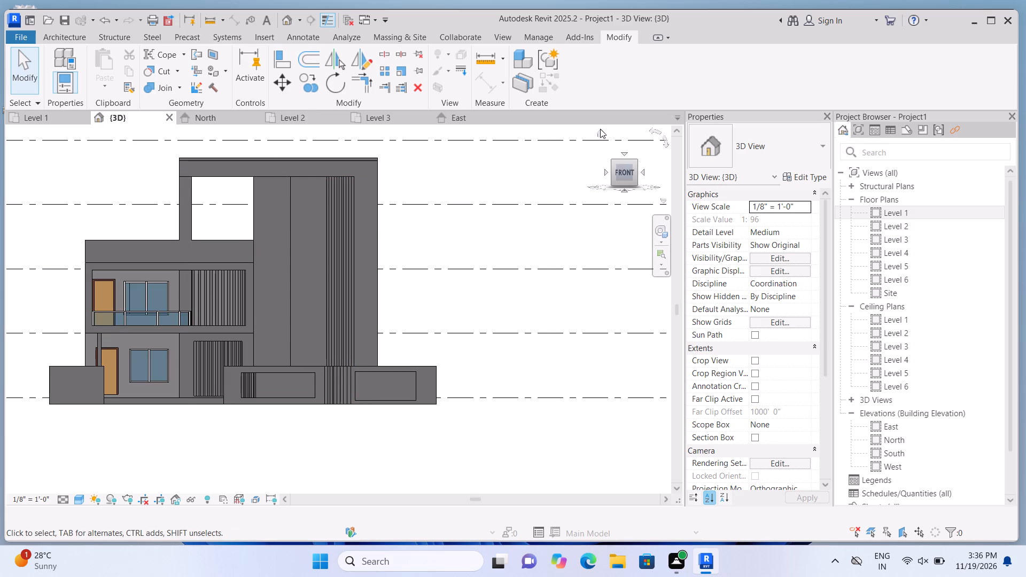
pyautogui.click(598, 134)
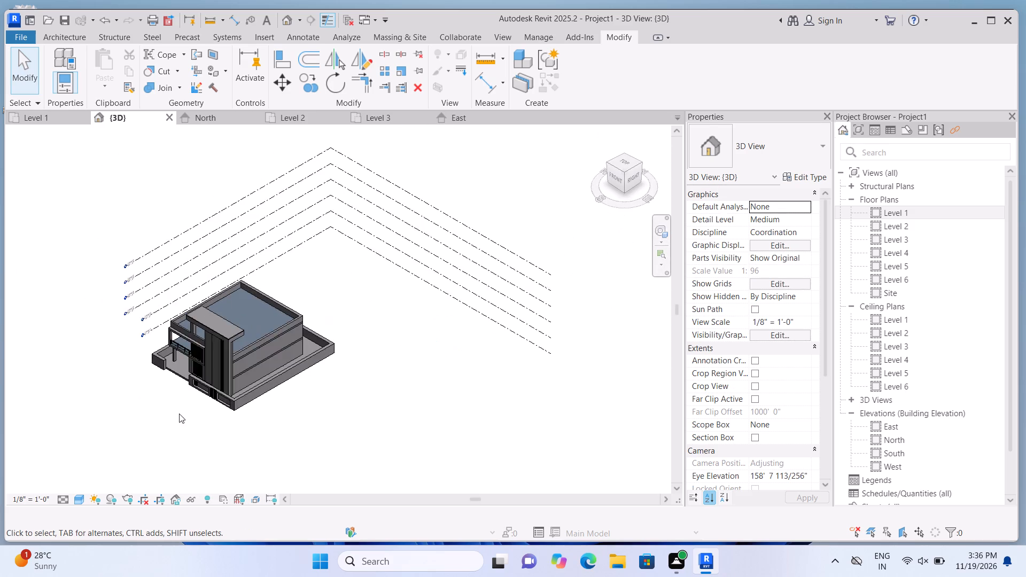
pyautogui.scroll(10, 169, 417)
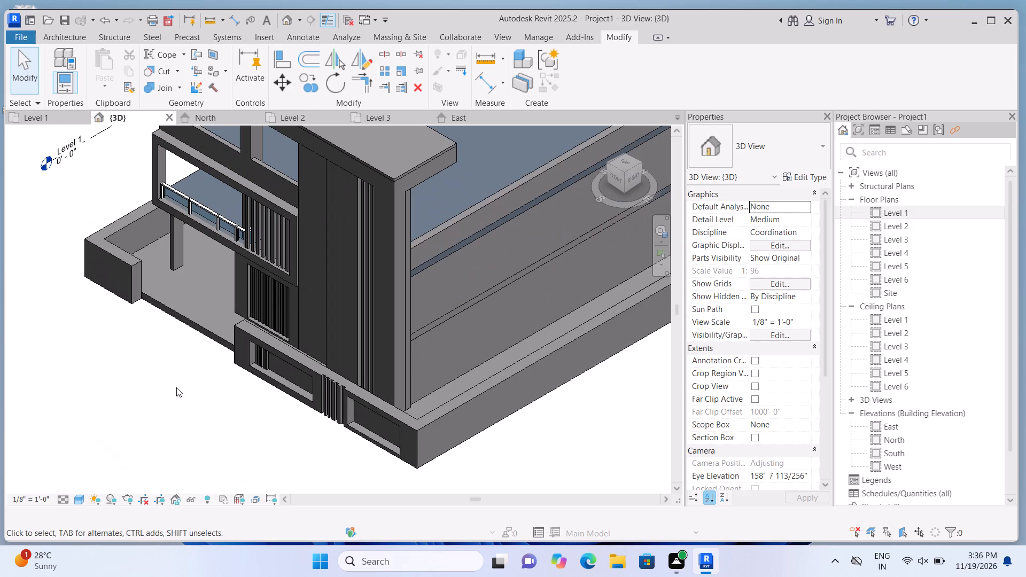
pyautogui.scroll(-3, 176, 387)
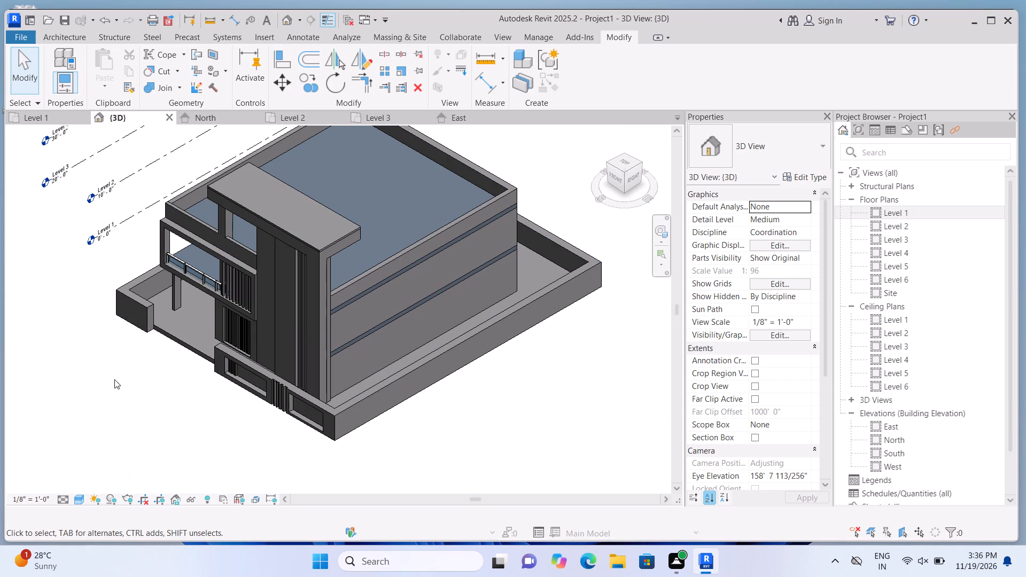
pyautogui.scroll(-3, 211, 391)
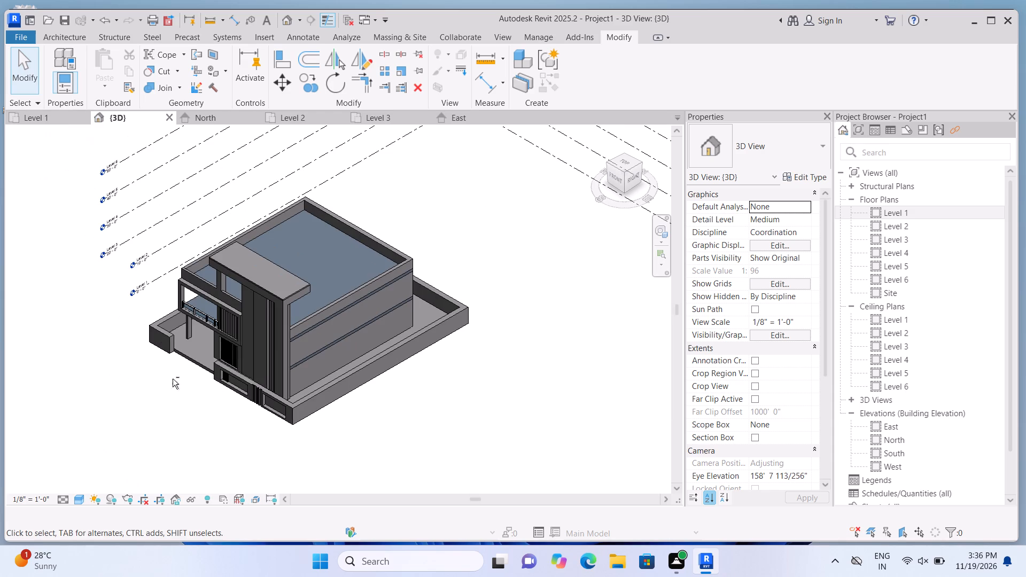
pyautogui.keyDown('shift'); pyautogui.scroll(1, 131, 395); pyautogui.keyUp('shift')
pyautogui.keyDown('shift'); pyautogui.moveTo(127, 394); pyautogui.dragTo(126, 394, button='middle'); pyautogui.keyUp('shift')
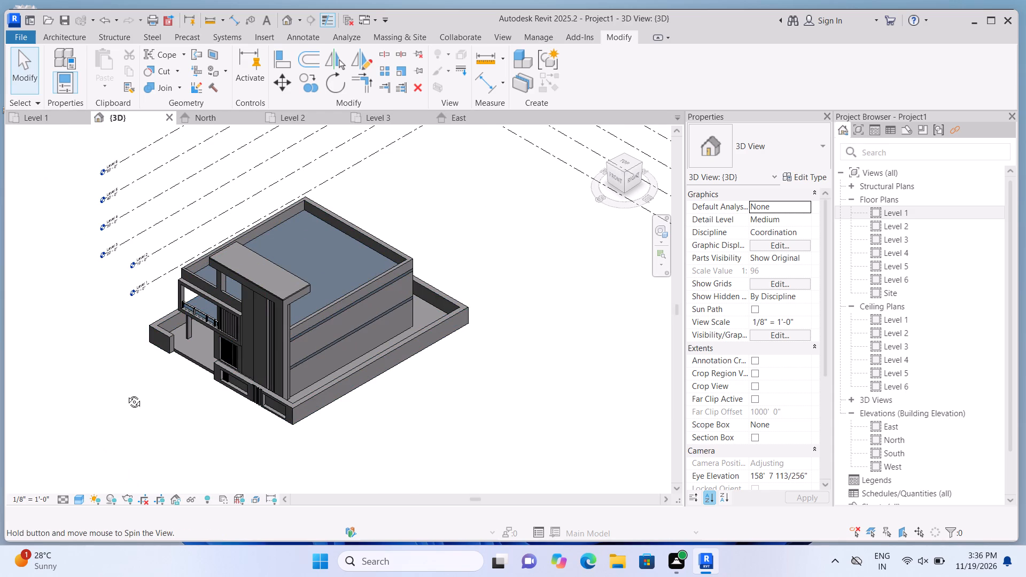
pyautogui.keyDown('shift'); pyautogui.moveTo(126, 394); pyautogui.dragTo(245, 407, button='middle'); pyautogui.keyUp('shift')
pyautogui.keyDown('shift'); pyautogui.middleClick(351, 373); pyautogui.keyUp('shift')
pyautogui.keyDown('shift'); pyautogui.scroll(1, 351, 372); pyautogui.keyUp('shift')
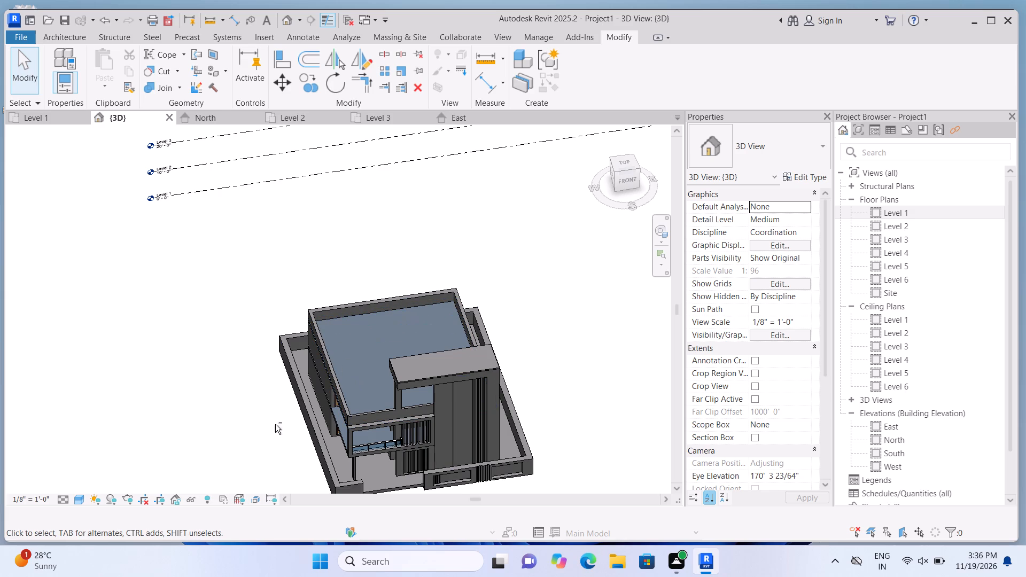
pyautogui.keyDown('shift'); pyautogui.moveTo(273, 466); pyautogui.dragTo(279, 418); pyautogui.keyUp('shift')
pyautogui.keyDown('shift'); pyautogui.middleClick(279, 418); pyautogui.keyUp('shift')
pyautogui.scroll(-5, 288, 387)
pyautogui.scroll(4, 329, 464)
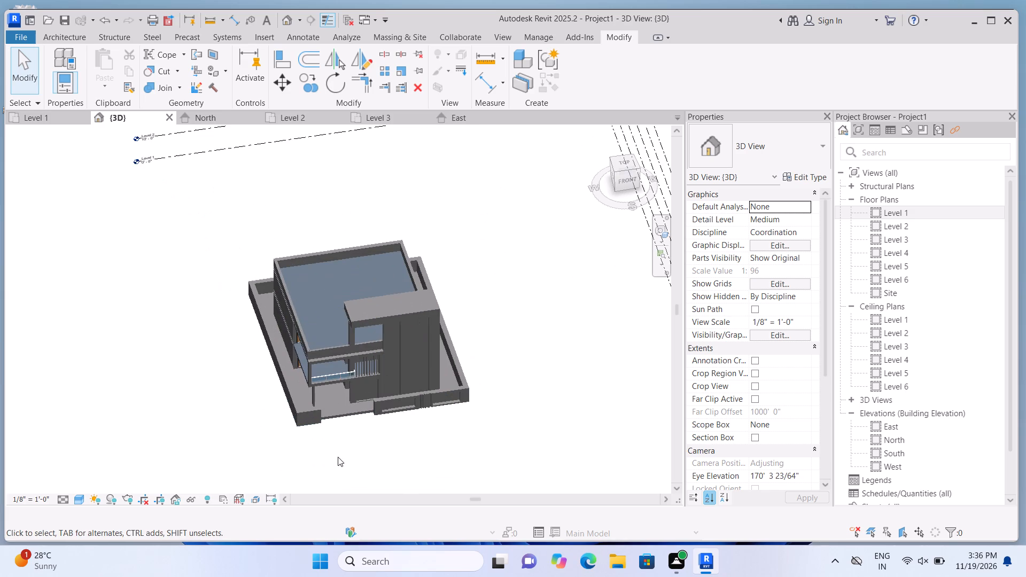
pyautogui.scroll(1, 338, 457)
pyautogui.keyDown('shift'); pyautogui.middleClick(339, 457); pyautogui.keyUp('shift')
pyautogui.keyDown('shift'); pyautogui.moveTo(339, 456); pyautogui.dragTo(341, 395, button='middle'); pyautogui.keyUp('shift')
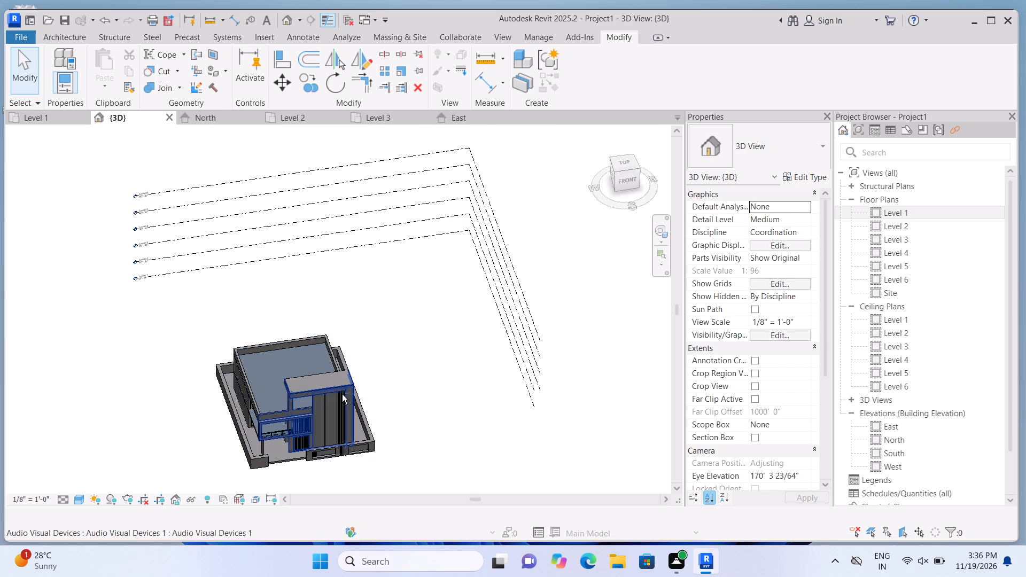
pyautogui.scroll(7, 333, 449)
pyautogui.scroll(-6, 392, 425)
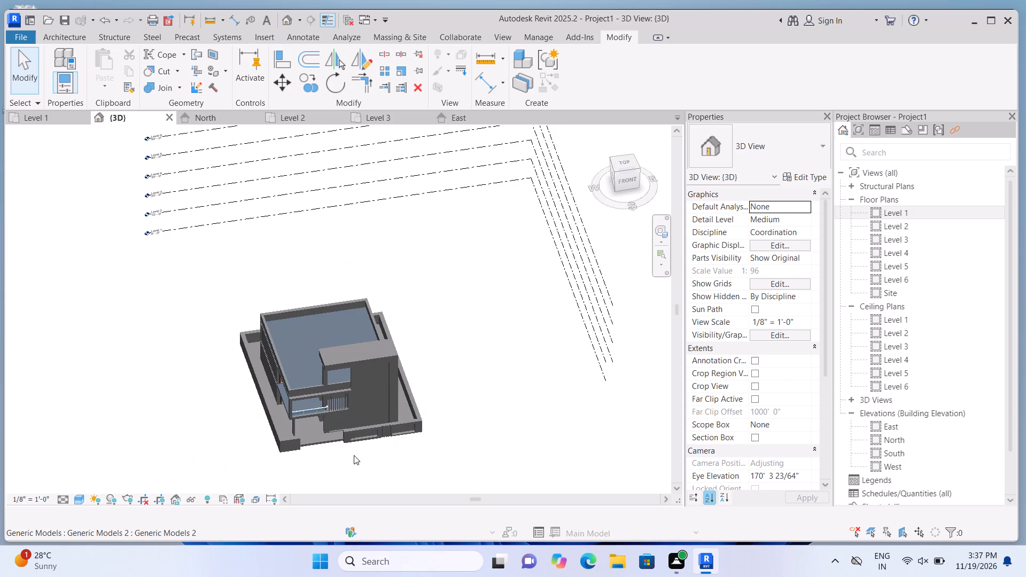
pyautogui.scroll(1, 347, 458)
pyautogui.keyDown('shift'); pyautogui.moveTo(344, 470); pyautogui.dragTo(372, 388, button='middle'); pyautogui.keyUp('shift')
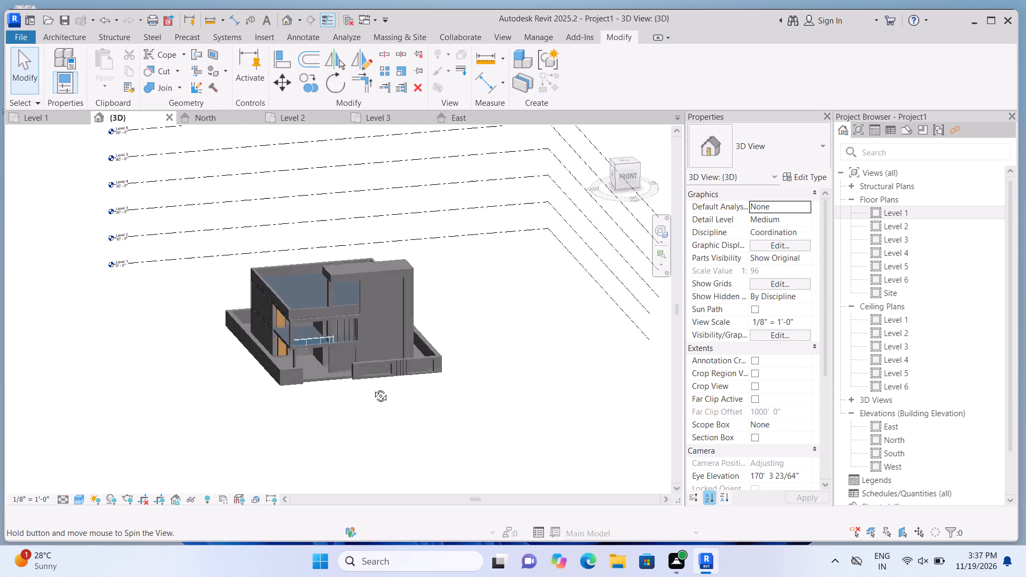
pyautogui.keyDown('shift'); pyautogui.moveTo(372, 388); pyautogui.dragTo(393, 390, button='middle'); pyautogui.keyUp('shift')
pyautogui.keyDown('shift'); pyautogui.scroll(1, 393, 390); pyautogui.keyUp('shift')
pyautogui.scroll(4, 534, 326)
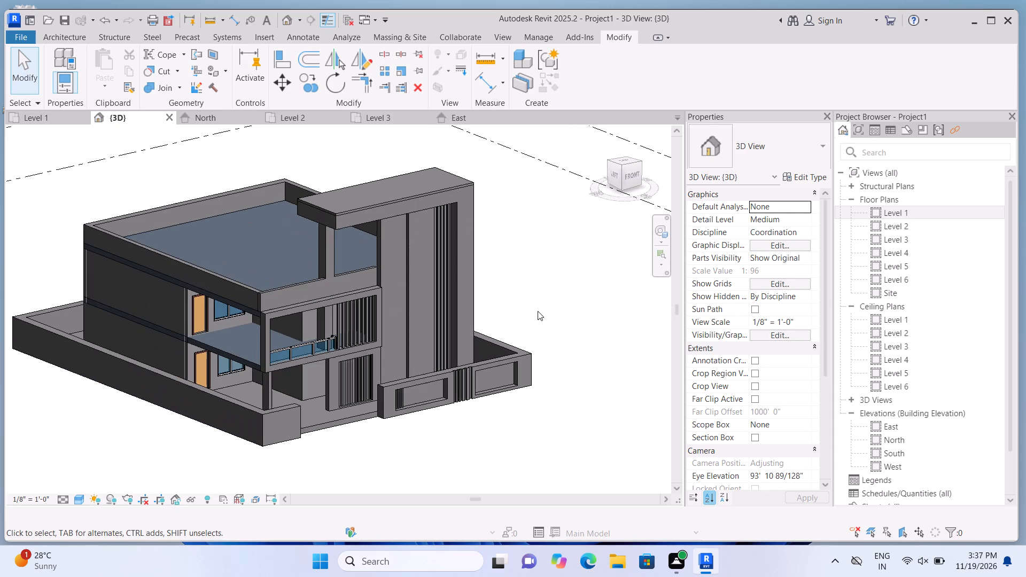
pyautogui.scroll(1, 538, 311)
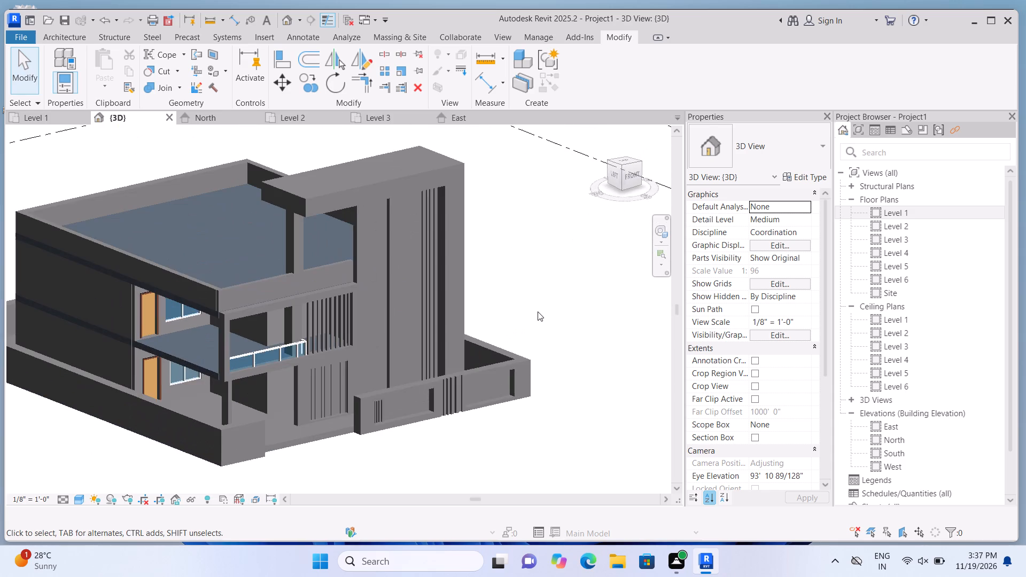
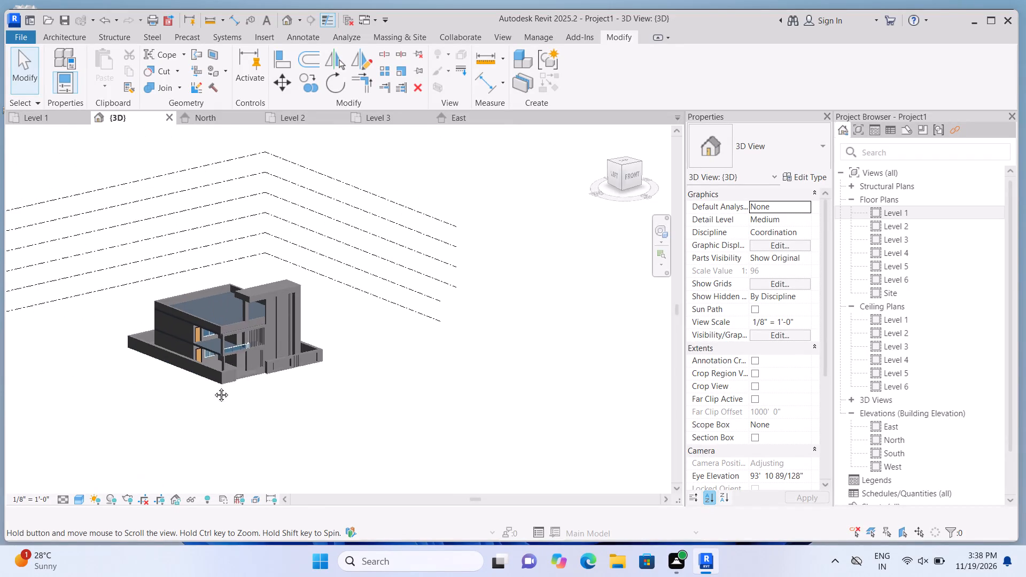
# Open the front facade's in-place model for editing, examine its roof-edge parapet and balcony frame extrusions, and finish the model.
pyautogui.moveTo(213, 387); pyautogui.dragTo(245, 403, button='middle')
pyautogui.scroll(9, 263, 411)
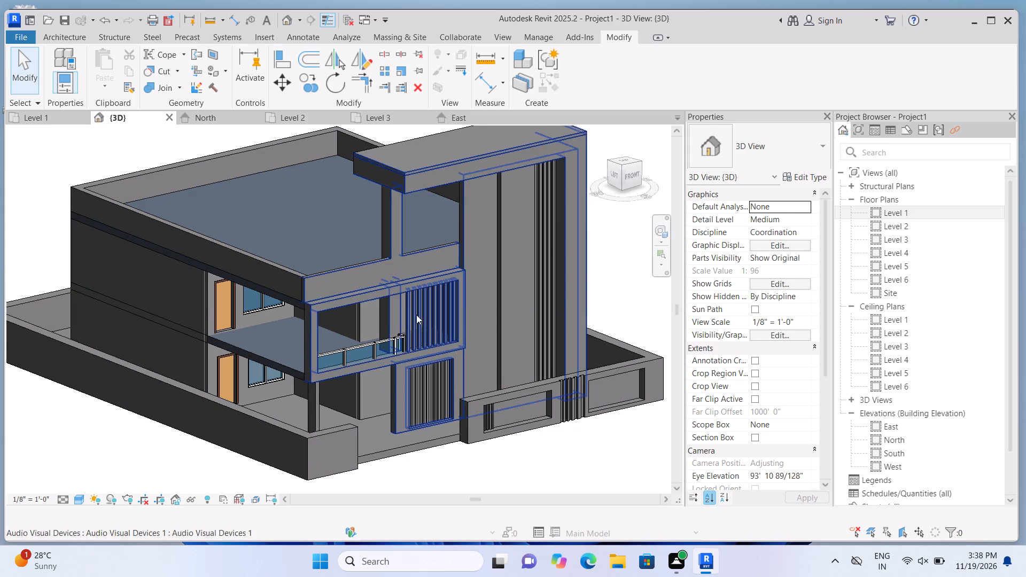
pyautogui.scroll(7, 415, 300)
pyautogui.scroll(1, 425, 240)
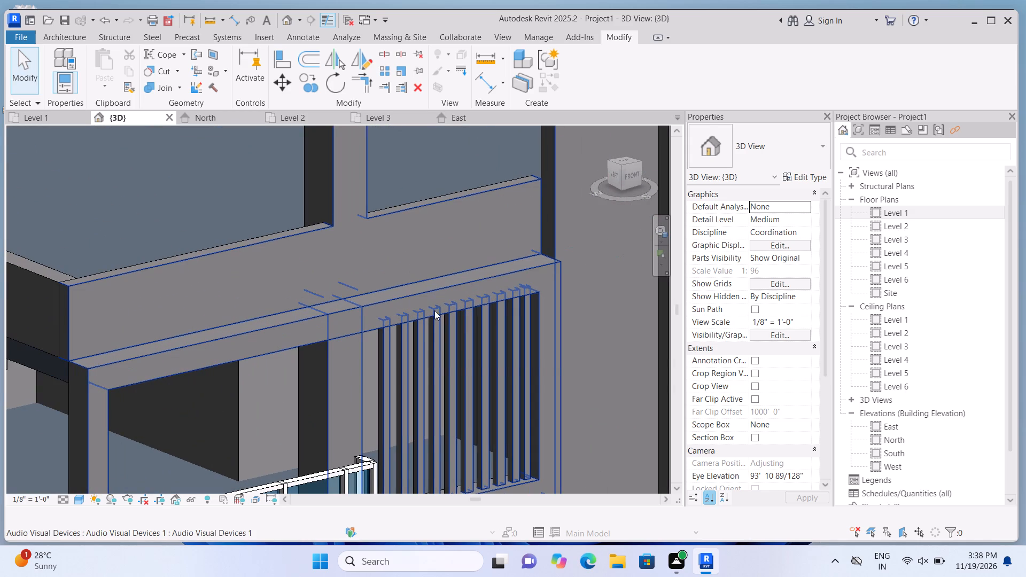
pyautogui.click(429, 333)
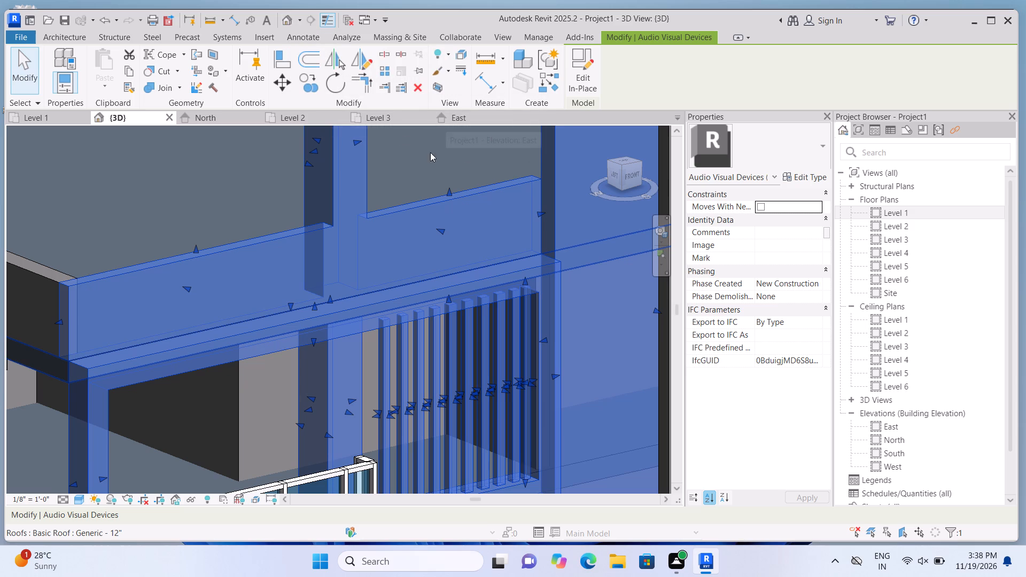
pyautogui.click(577, 79)
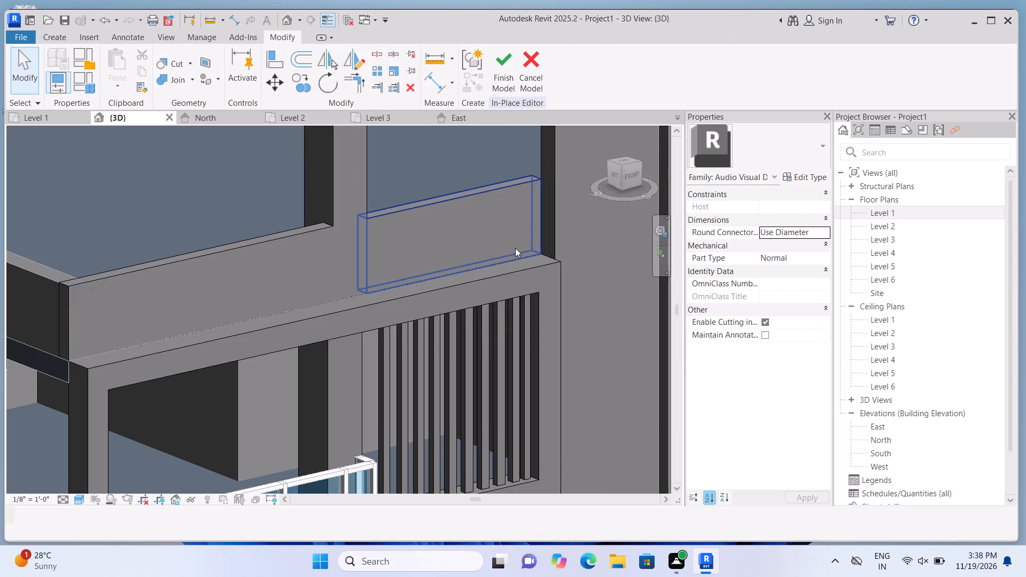
pyautogui.scroll(-8, 498, 264)
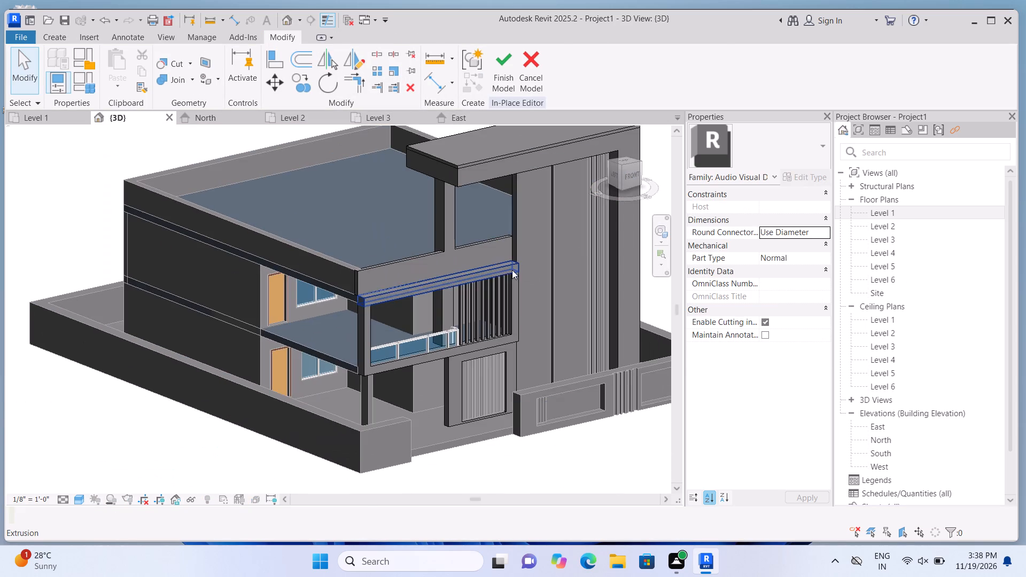
pyautogui.scroll(4, 581, 243)
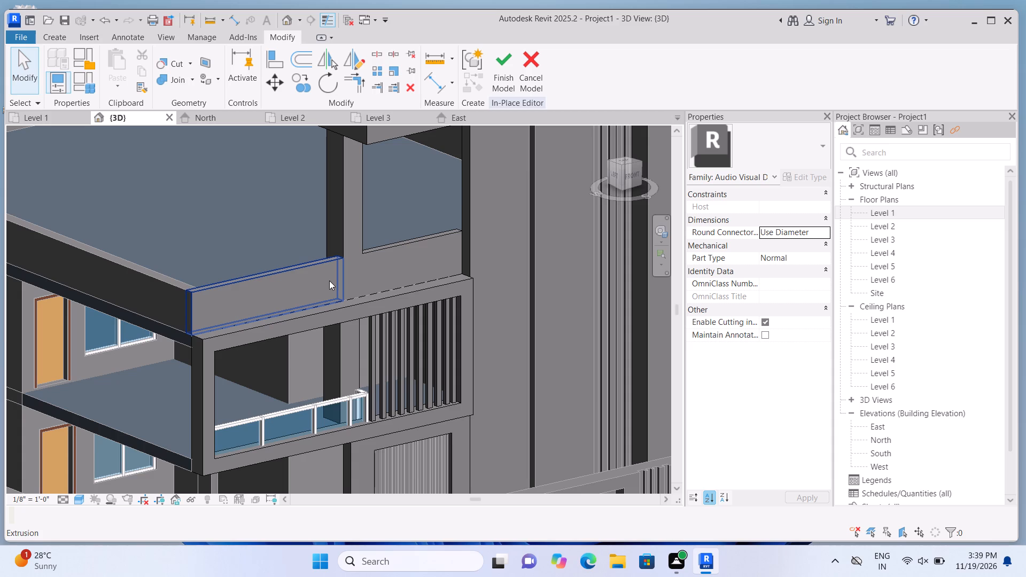
pyautogui.scroll(-3, 474, 346)
pyautogui.scroll(3, 524, 364)
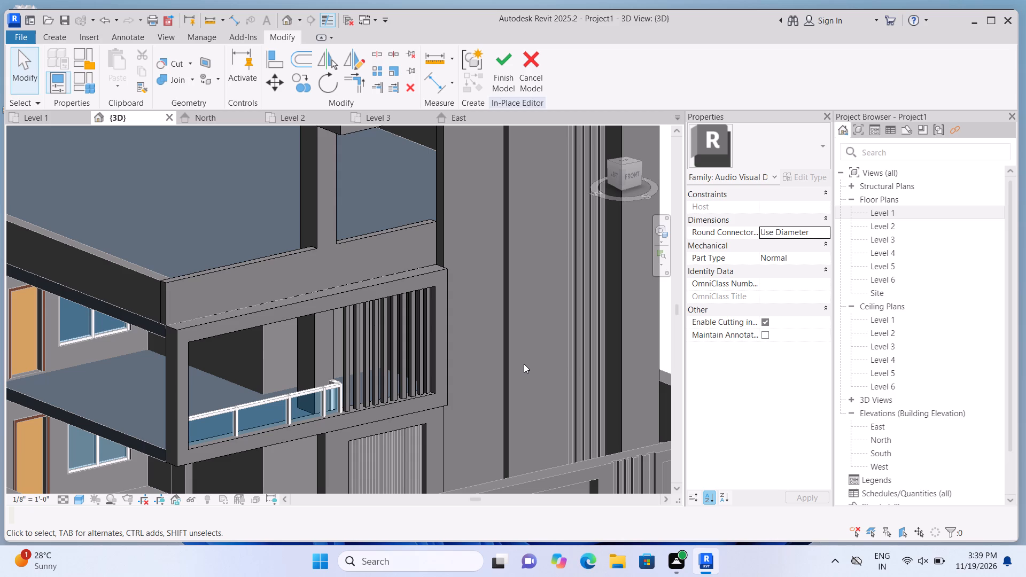
pyautogui.click(502, 82)
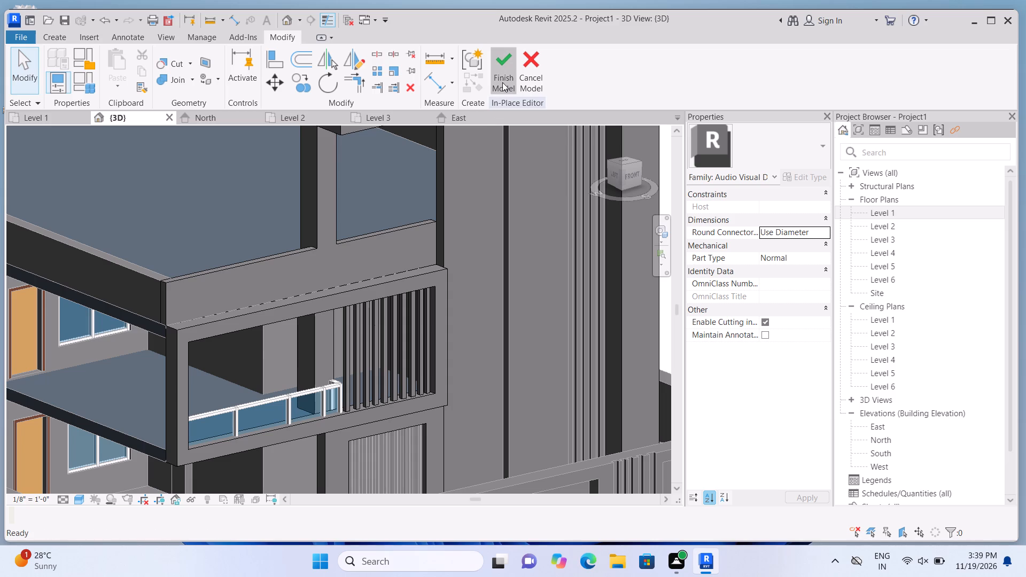
# Set the 3D view's visual style to Realistic.
pyautogui.scroll(-4, 512, 285)
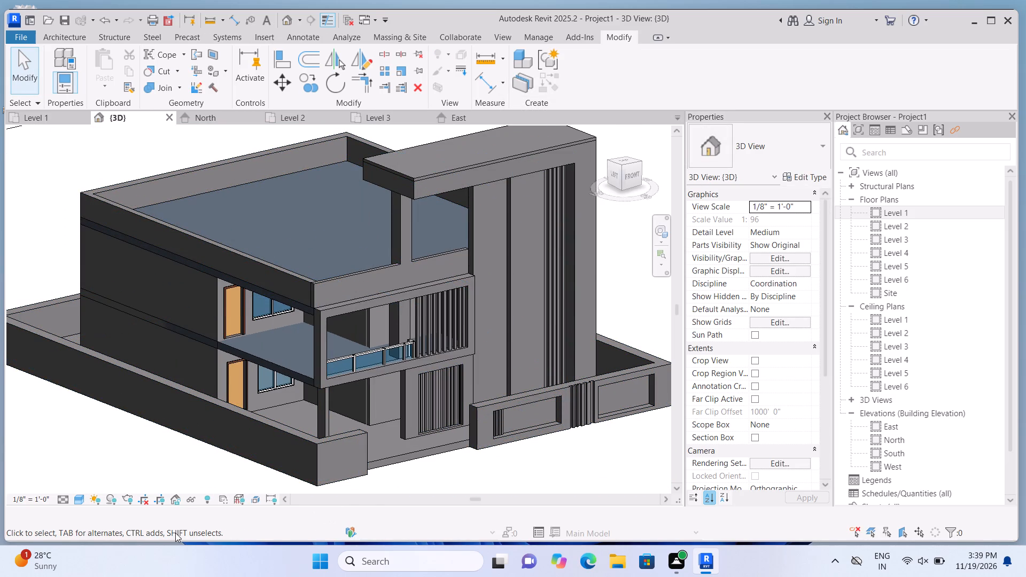
pyautogui.click(79, 502)
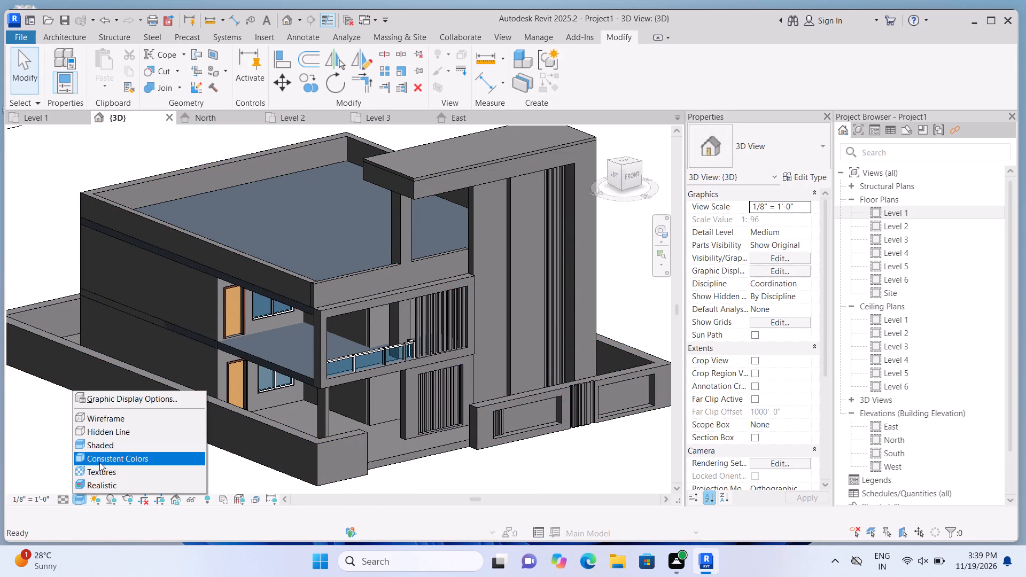
pyautogui.click(106, 481)
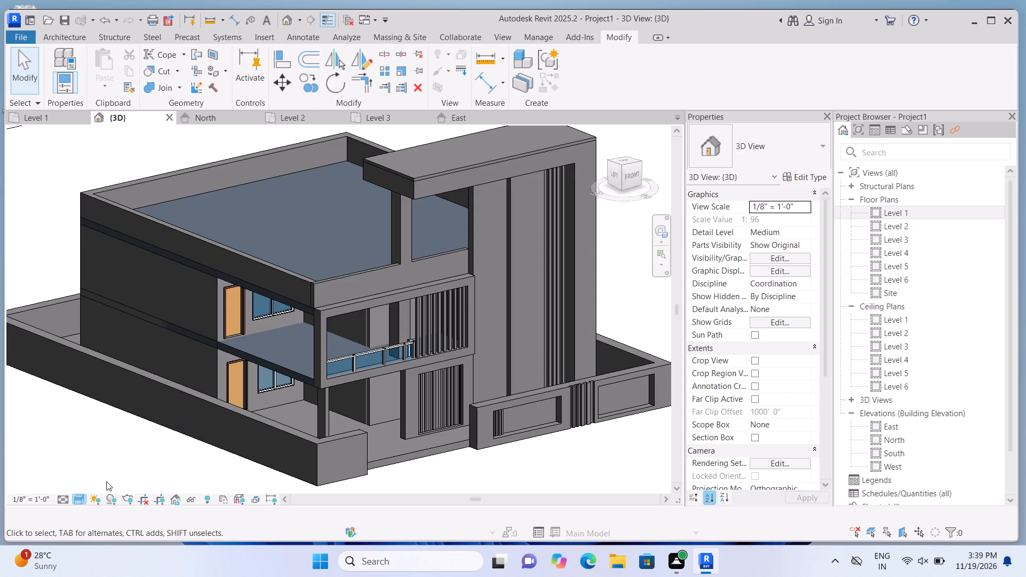
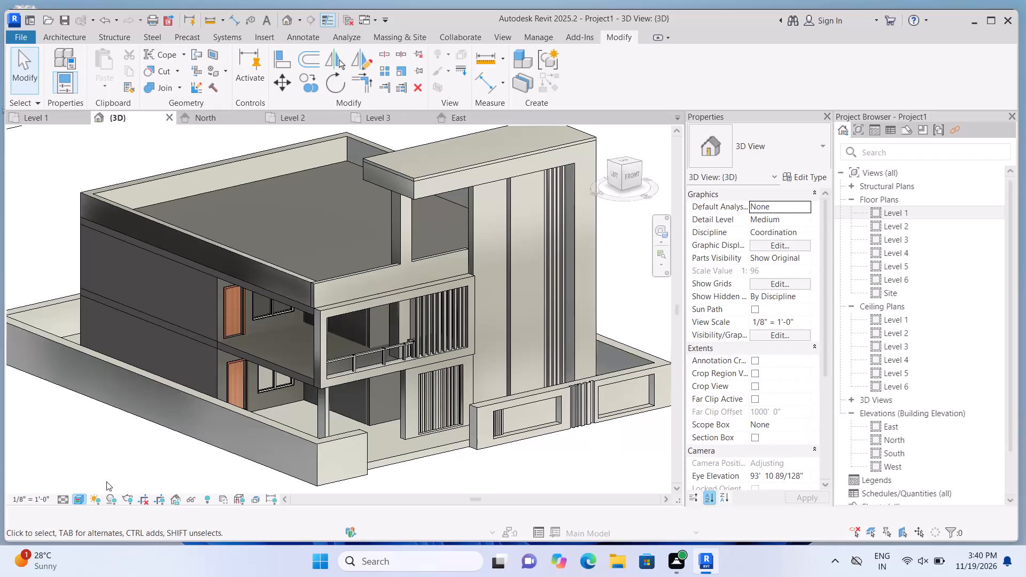
# Save the project in the English-Imperial folder as "MODERN G+1 DUPLEX HOUSE PLAN AND FRONT ELEVATION.rvt".
pyautogui.hotkey('ctrl', 's')
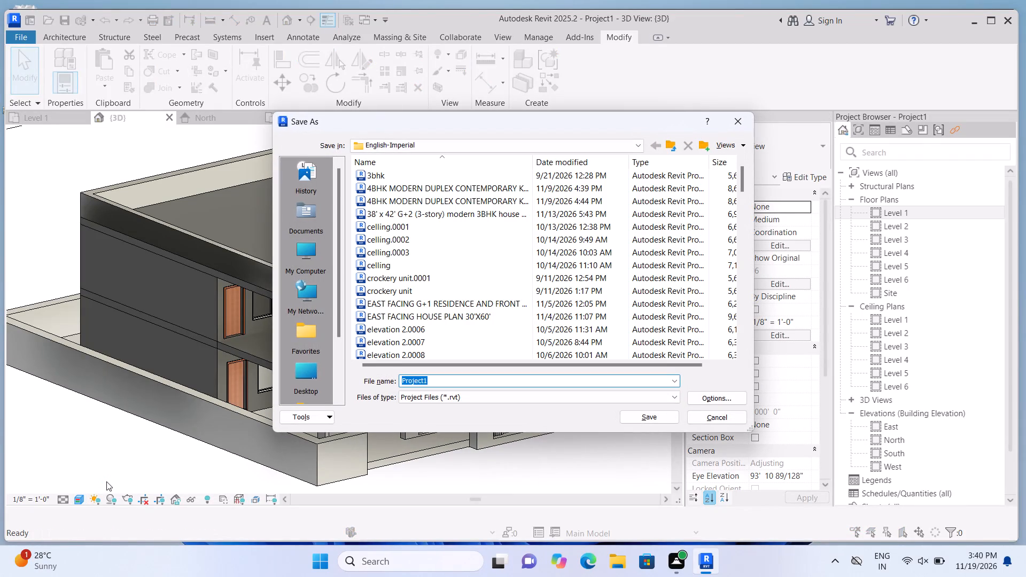
pyautogui.press('BackSpace')
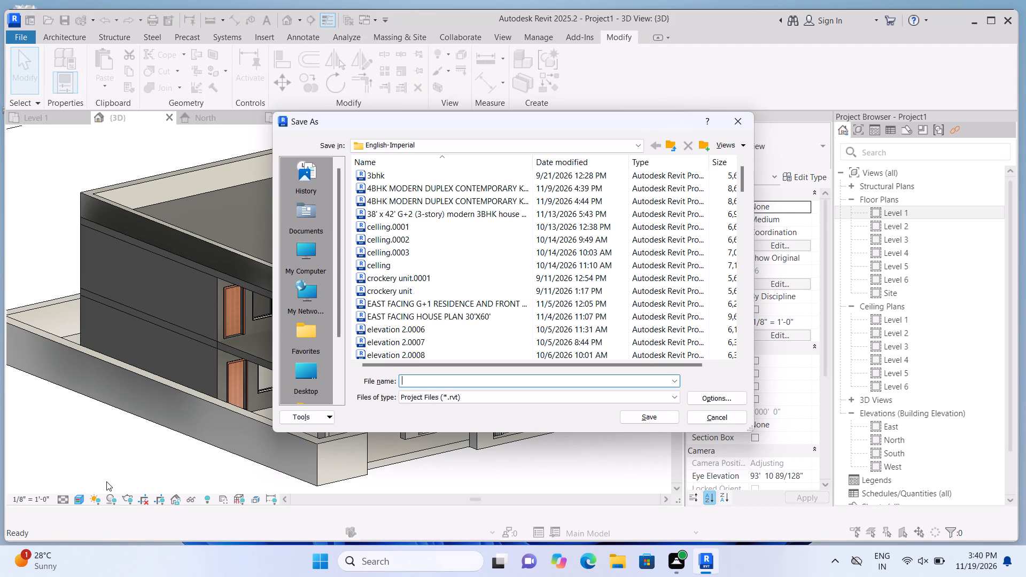
pyautogui.write('MO')
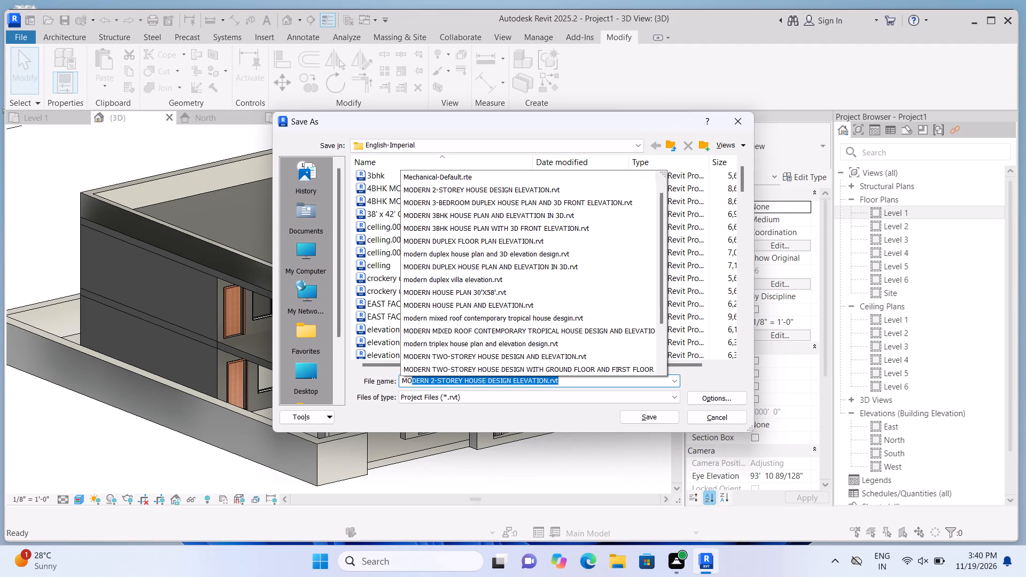
pyautogui.write('DERN')
pyautogui.press('space')
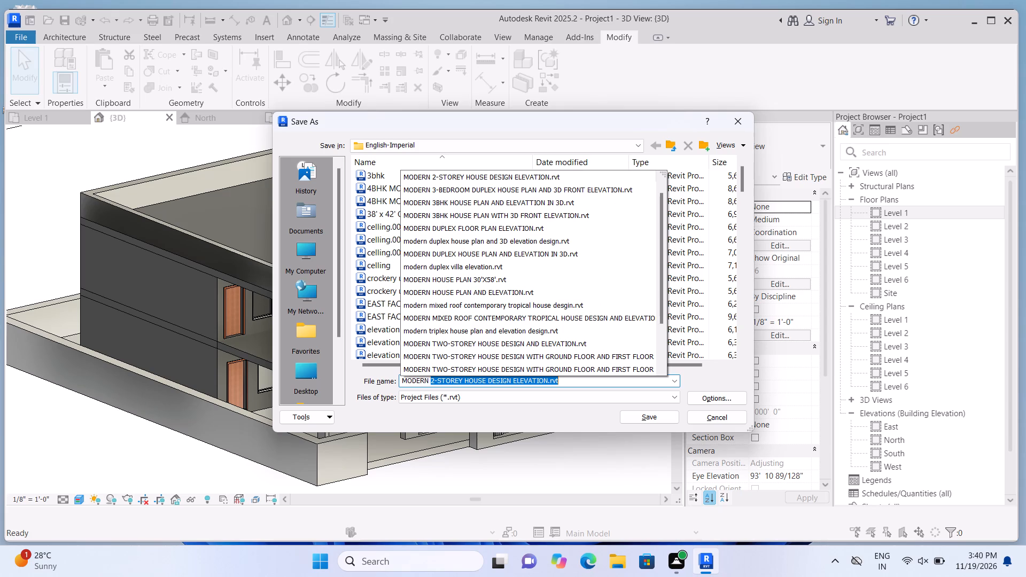
pyautogui.press('space')
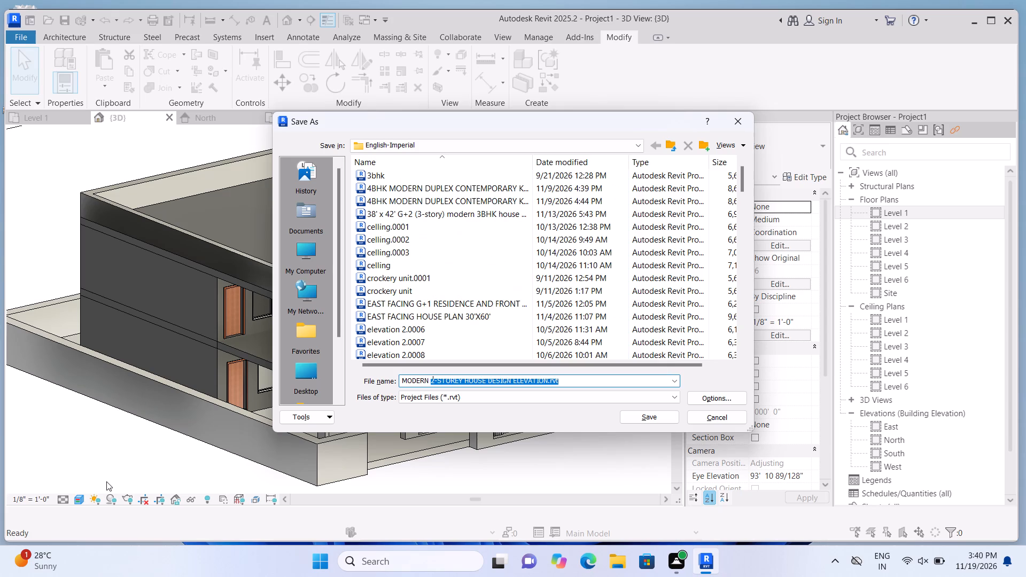
pyautogui.press('g')
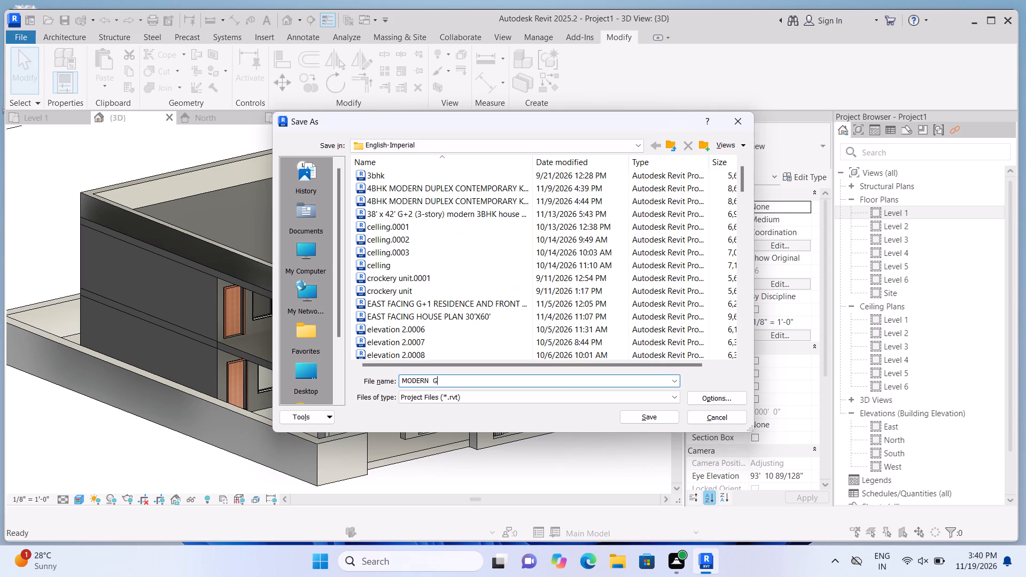
pyautogui.press('=')
pyautogui.press('BackSpace')
pyautogui.write('+1')
pyautogui.press('space')
pyautogui.write('DUPLEX')
pyautogui.press('space')
pyautogui.write('HOUSE')
pyautogui.press('space')
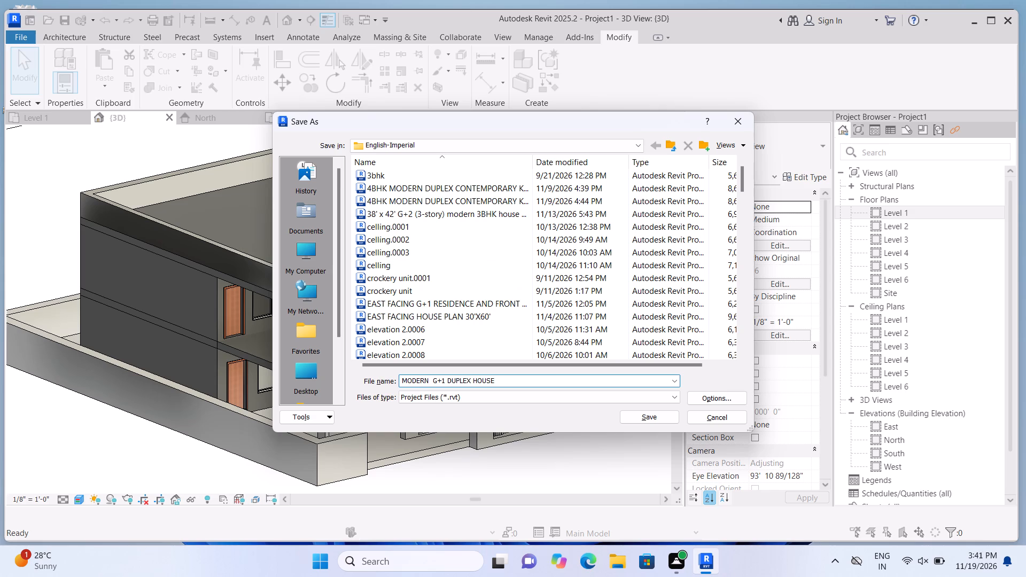
pyautogui.write('PLAN AND')
pyautogui.press('space')
pyautogui.write('FRONT ELEVATION')
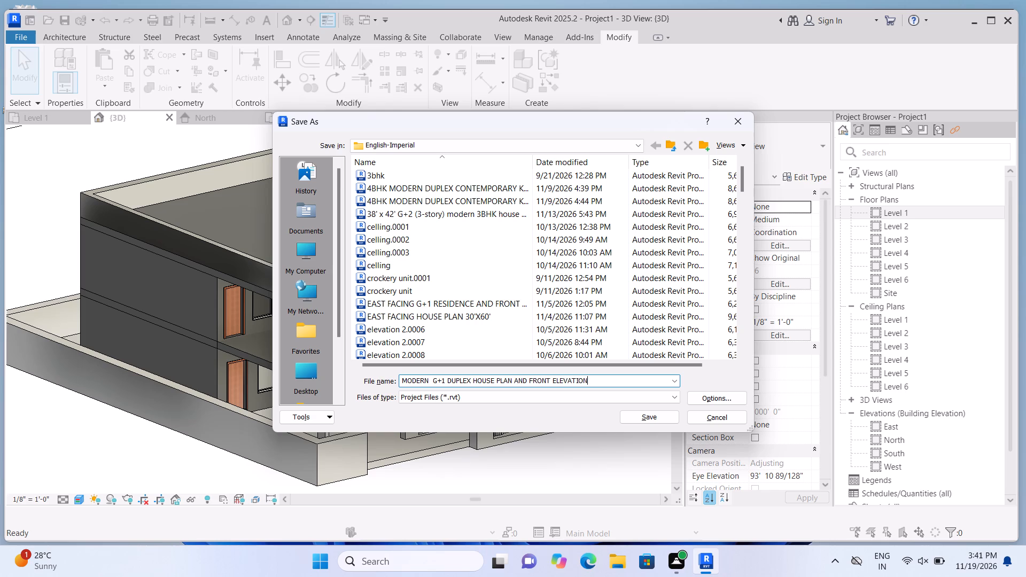
pyautogui.press('.')
pyautogui.write('rvt')
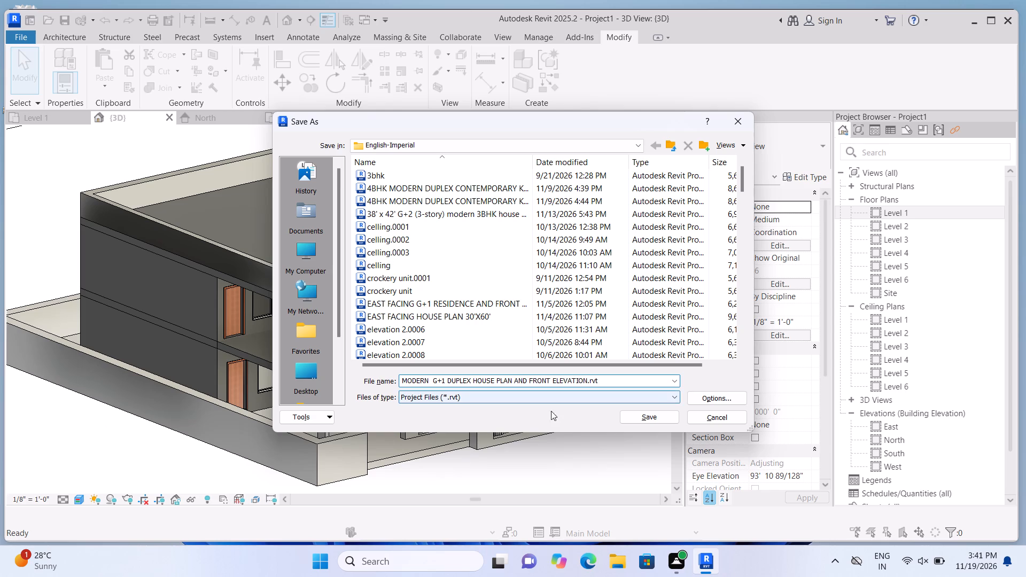
pyautogui.click(644, 416)
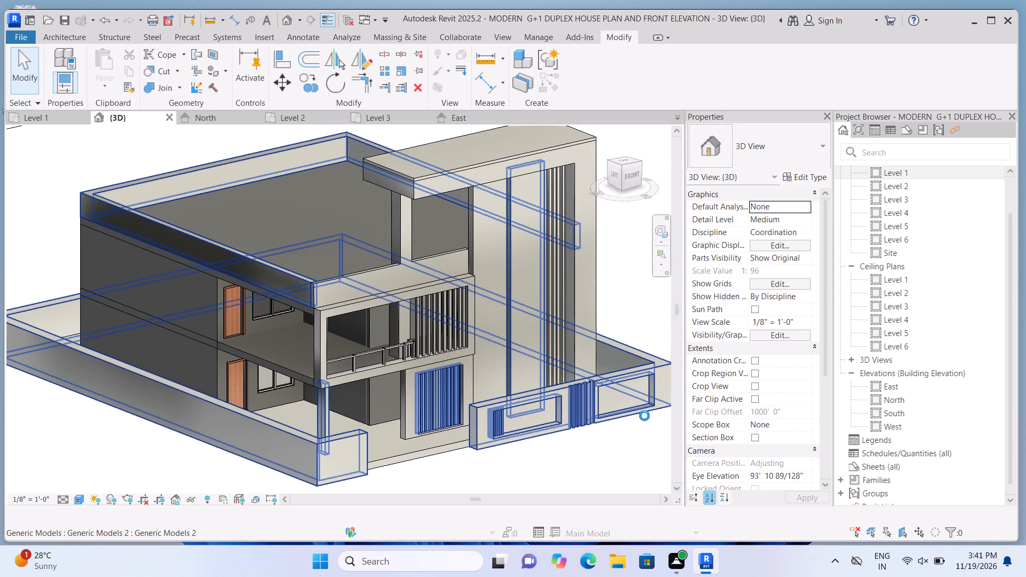
# Print the current 3D view with Microsoft Print to PDF, saving it in Documents as "MODERN G+1 DUPLEX HOUSE PLAN AND FRONT ELEVATION".
pyautogui.press('p')
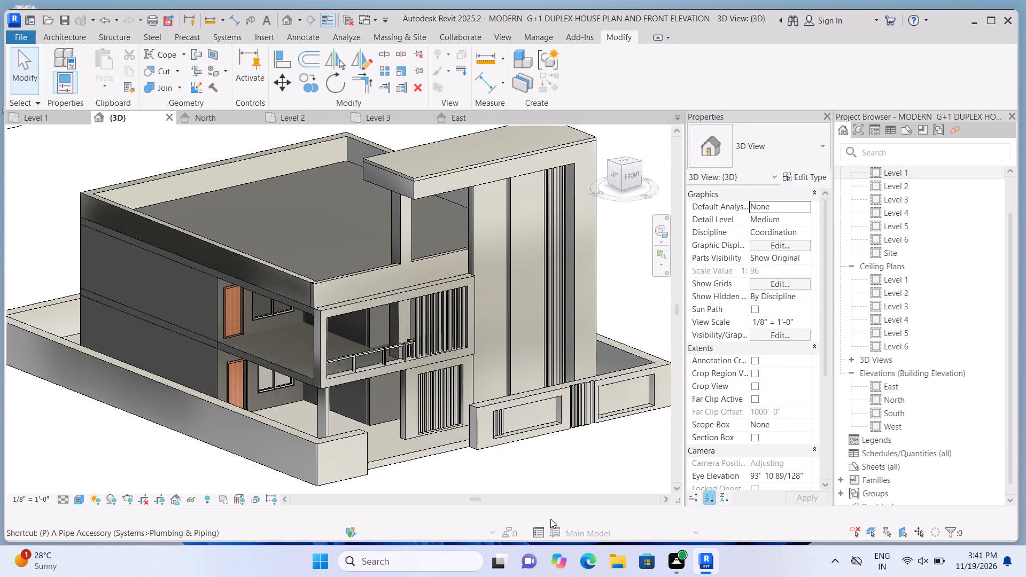
pyautogui.hotkey('ctrl', 'p')
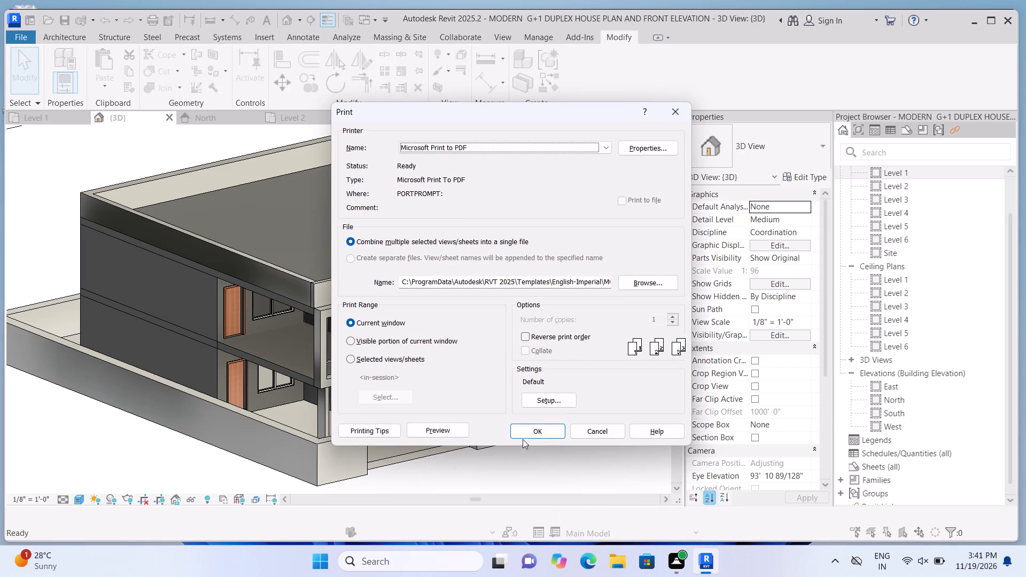
pyautogui.doubleClick(528, 431)
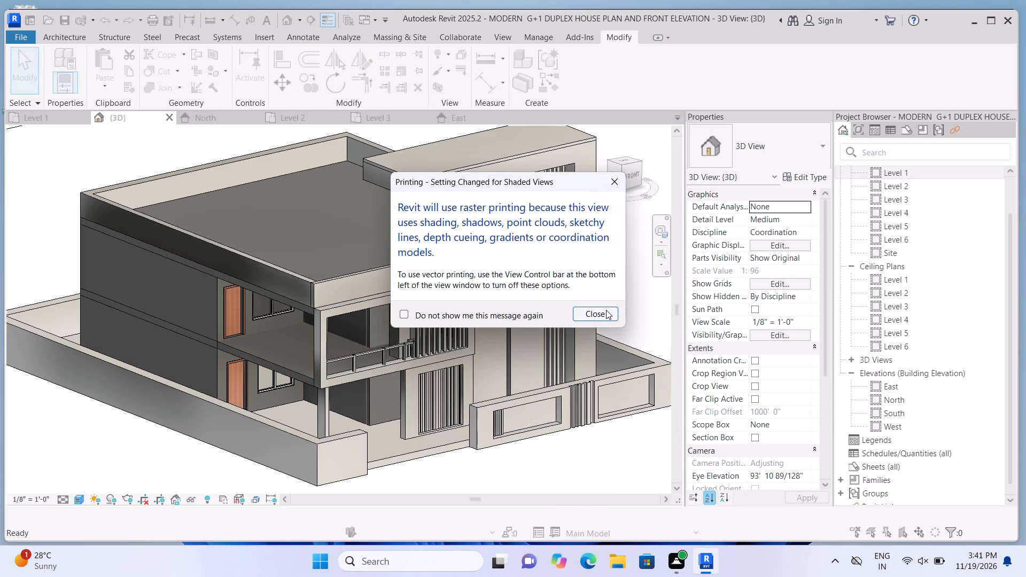
pyautogui.click(606, 310)
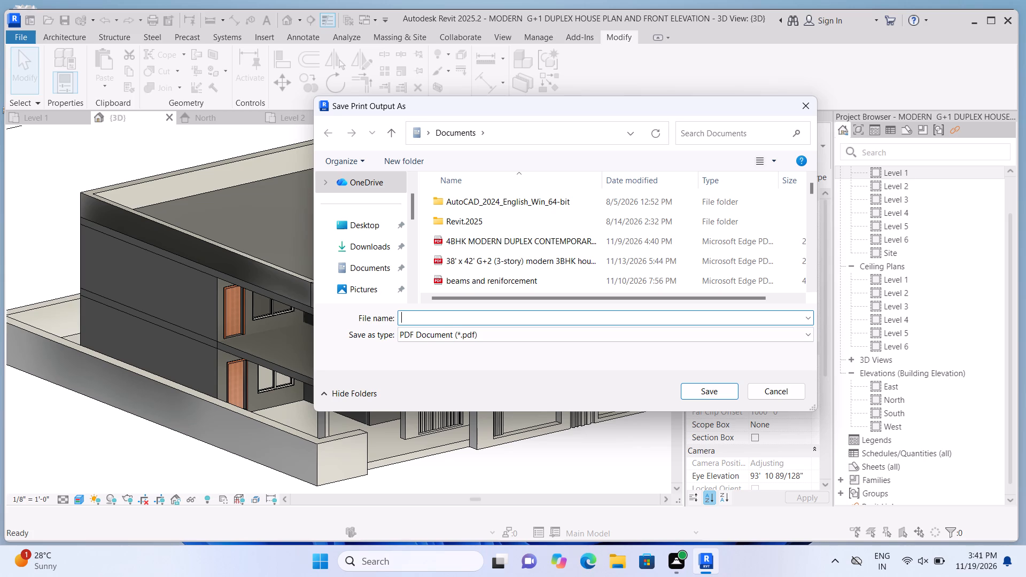
pyautogui.write('MODERN')
pyautogui.press('space')
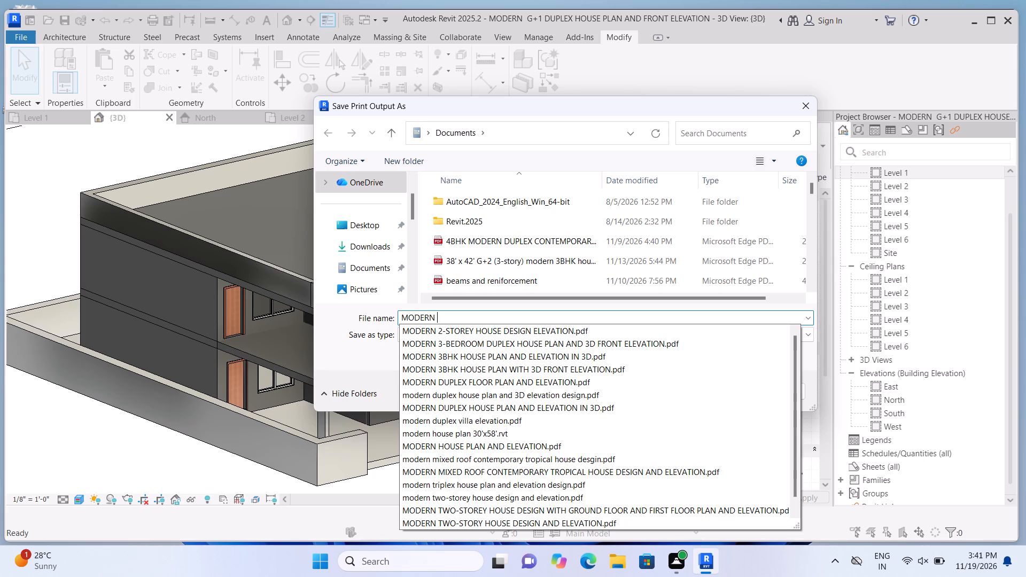
pyautogui.press('g')
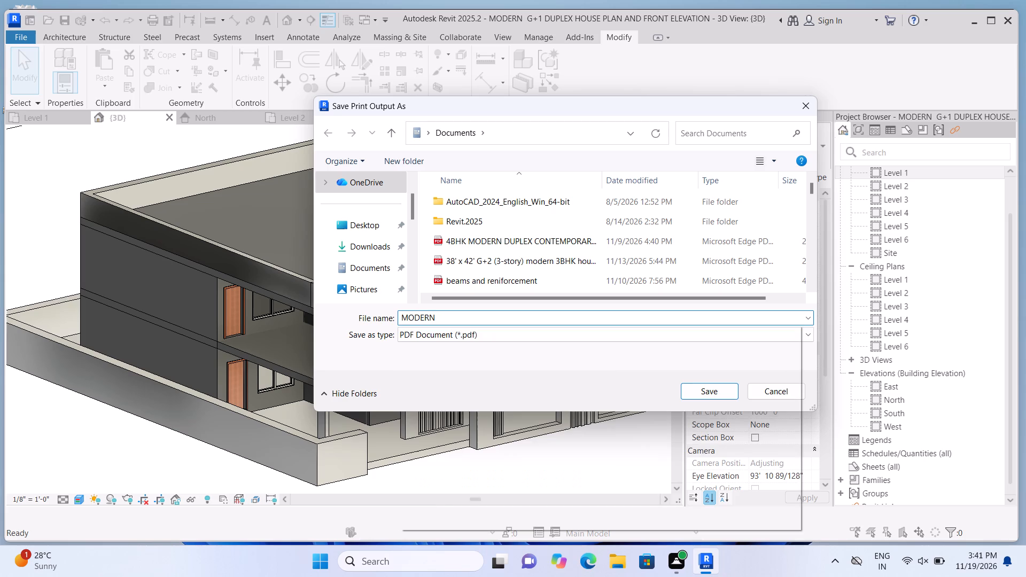
pyautogui.write('+1')
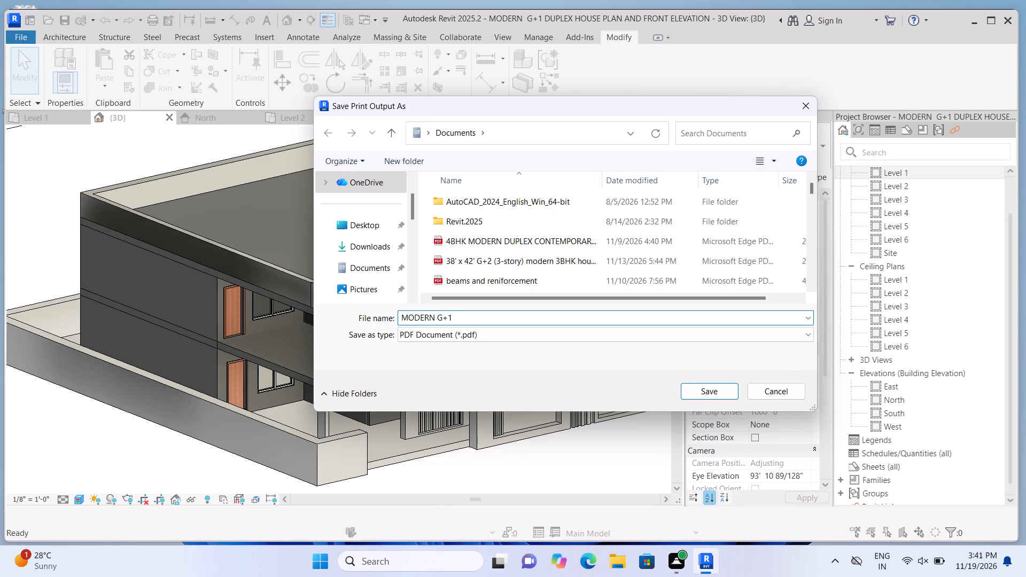
pyautogui.press('space')
pyautogui.write('DUPLEX')
pyautogui.press('space')
pyautogui.write('HOUSE PLAN')
pyautogui.press('space')
pyautogui.write('AND')
pyautogui.press('space')
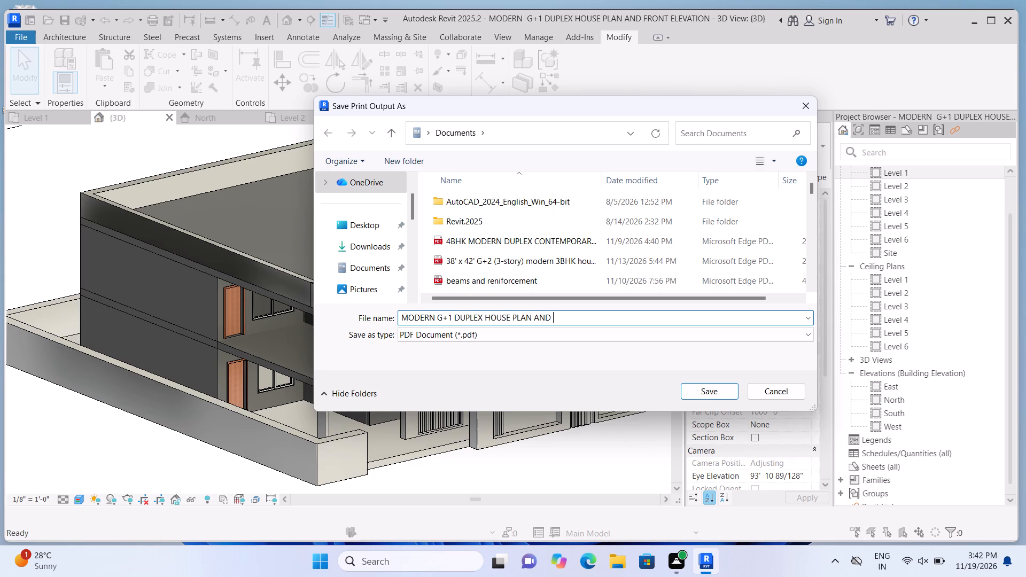
pyautogui.write('FRONT')
pyautogui.press('space')
pyautogui.write('ELEVATION')
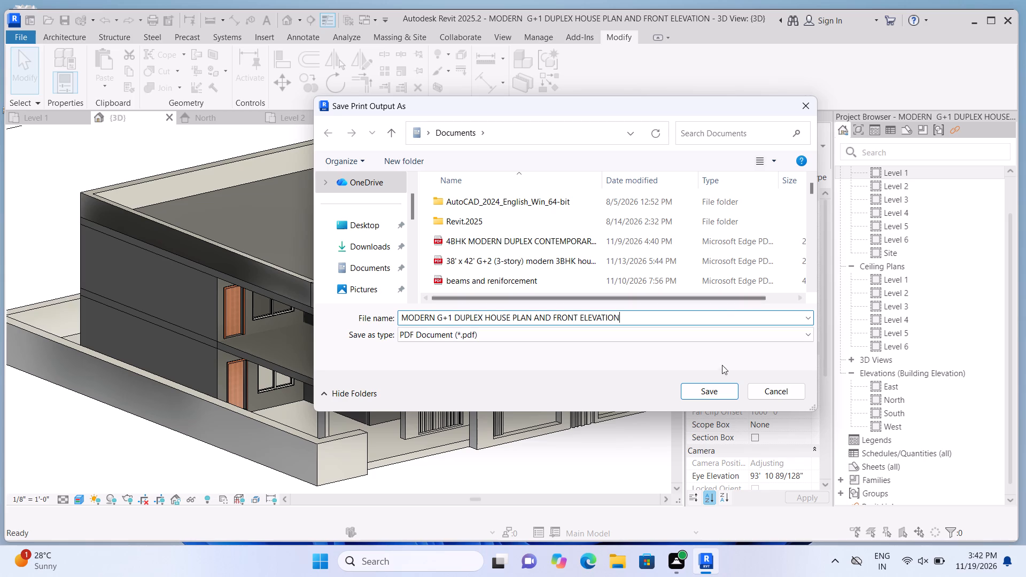
pyautogui.click(716, 393)
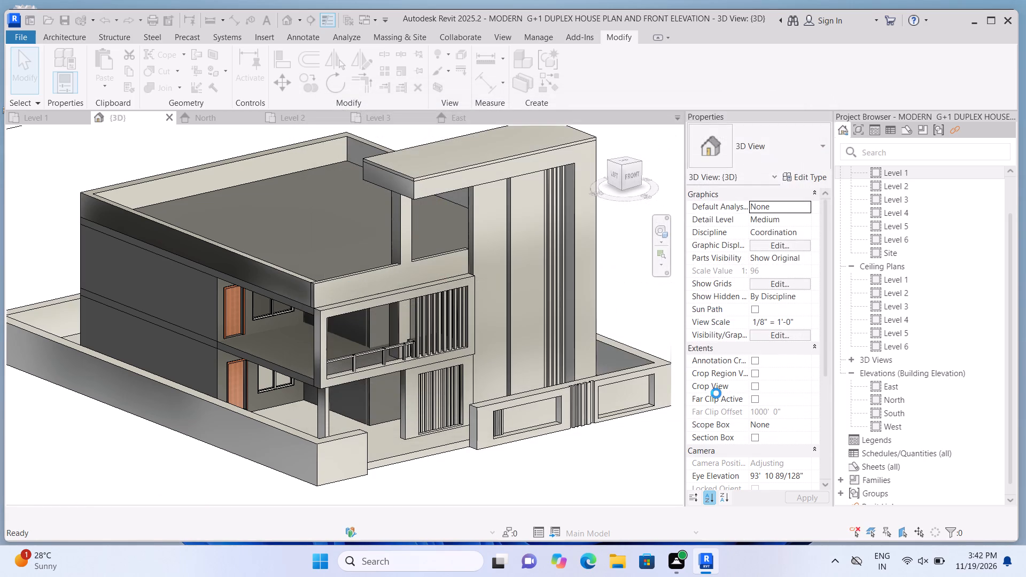